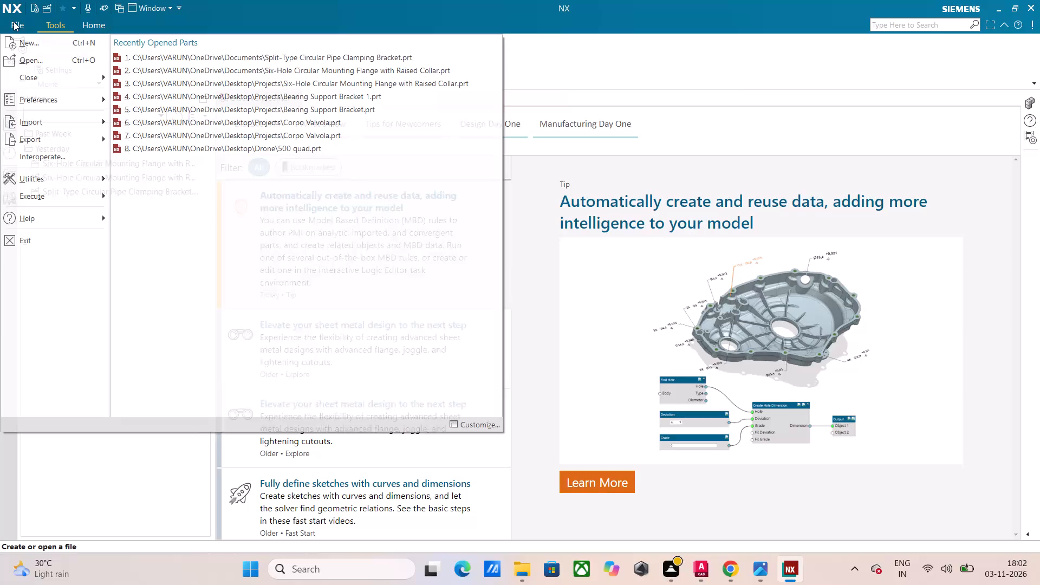
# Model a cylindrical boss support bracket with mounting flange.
# Create a new millimetre Model part named "Cylindrical Boss Support Bracket with Mounting Flange.prt" in the Desktop's Projects folder.
pyautogui.click(66, 44)
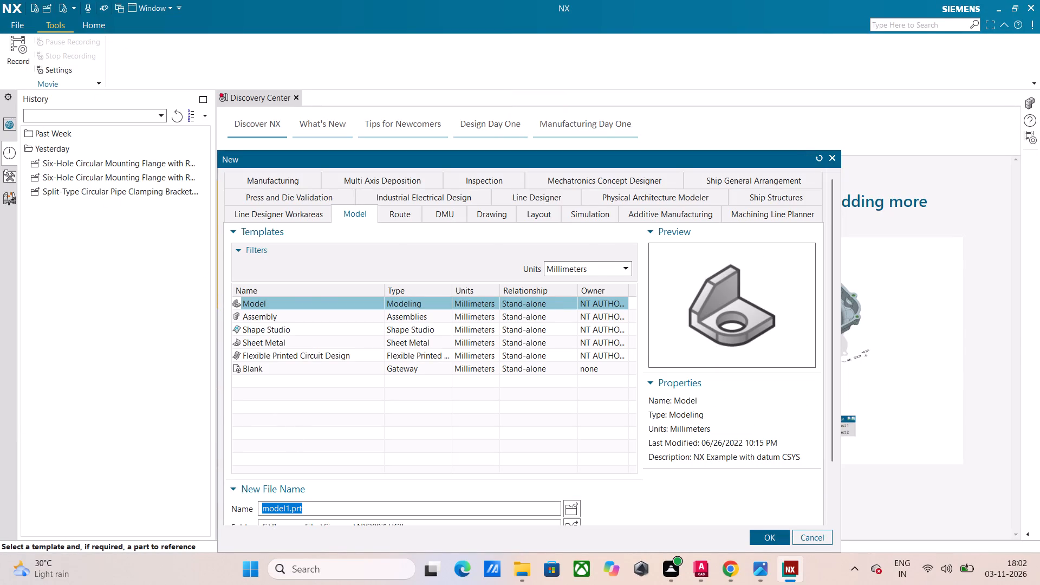
pyautogui.scroll(-2, 281, 511)
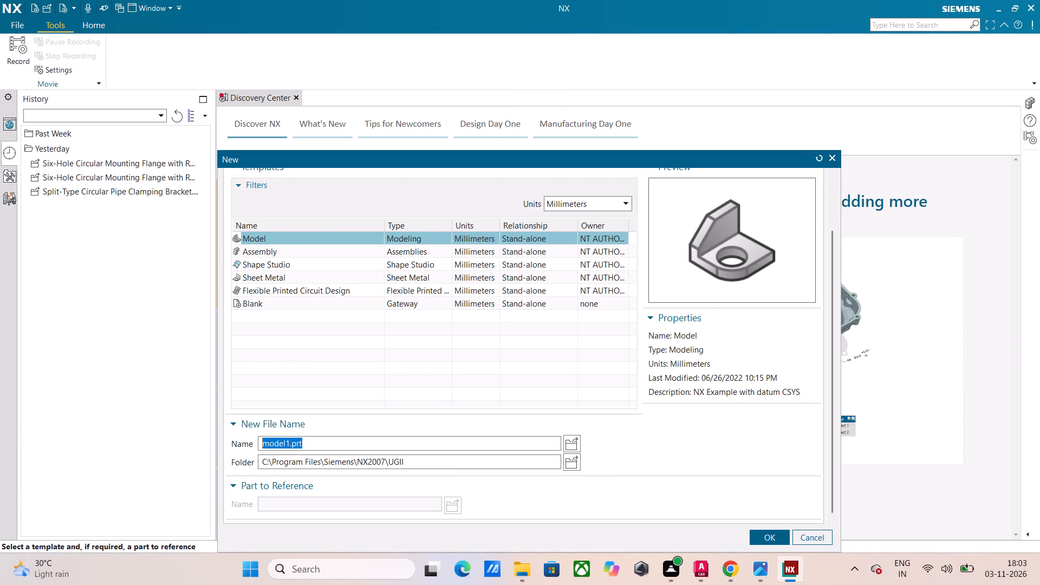
pyautogui.click(289, 444)
pyautogui.moveTo(289, 444); pyautogui.dragTo(255, 447)
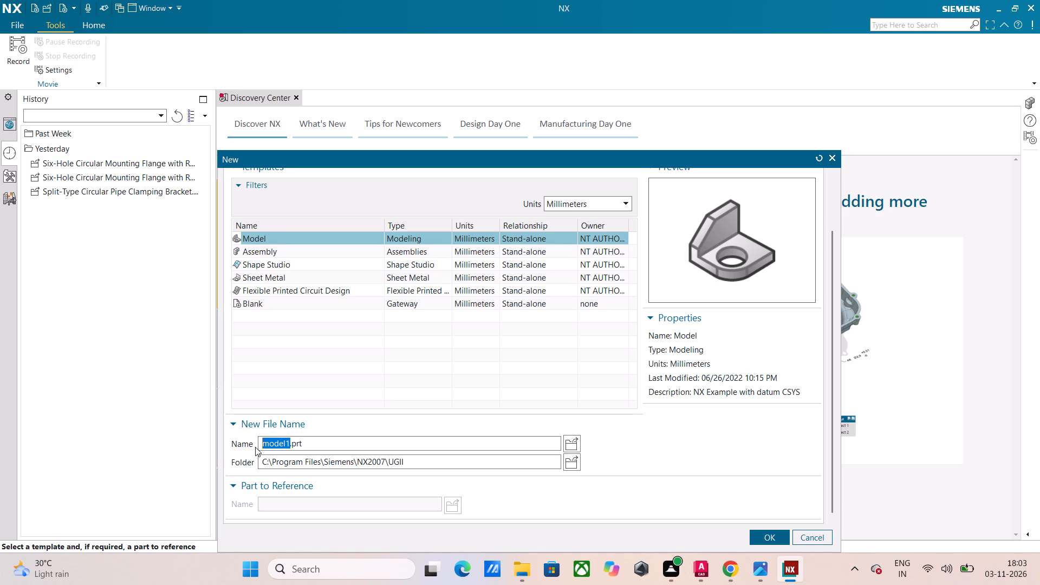
pyautogui.hotkey('ctrl', 'v')
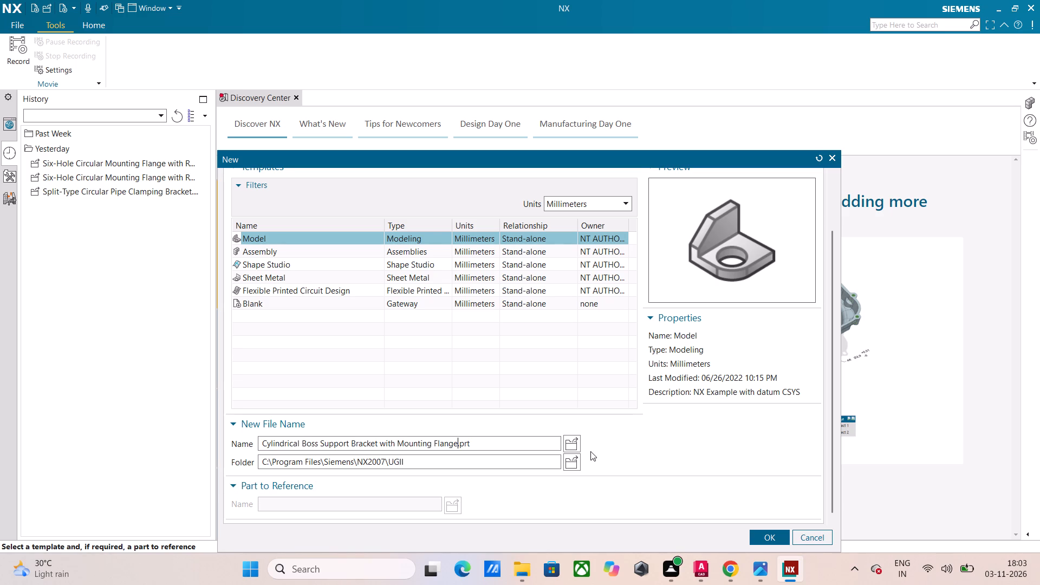
pyautogui.click(573, 457)
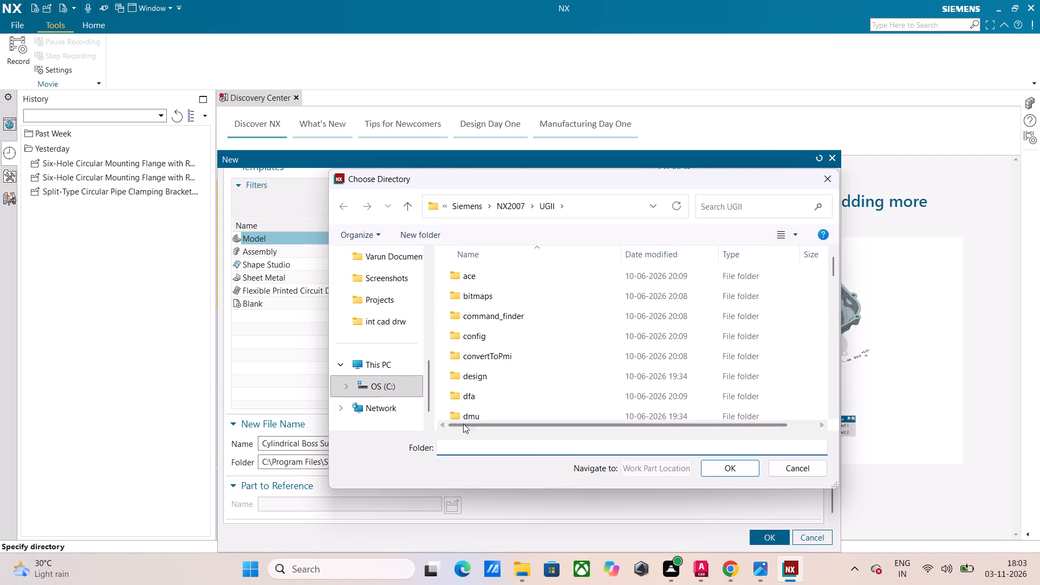
pyautogui.click(412, 305)
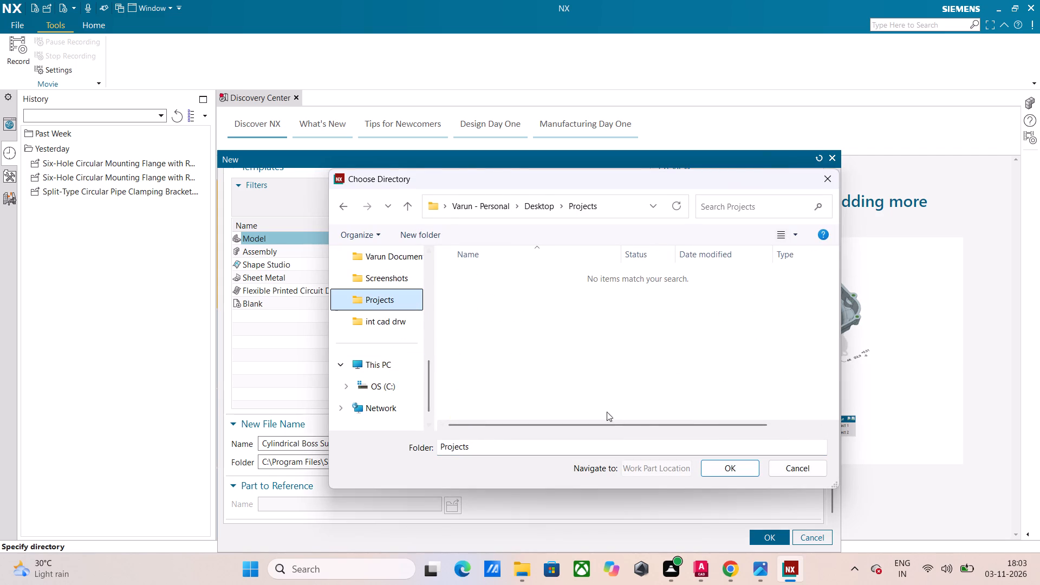
pyautogui.click(714, 469)
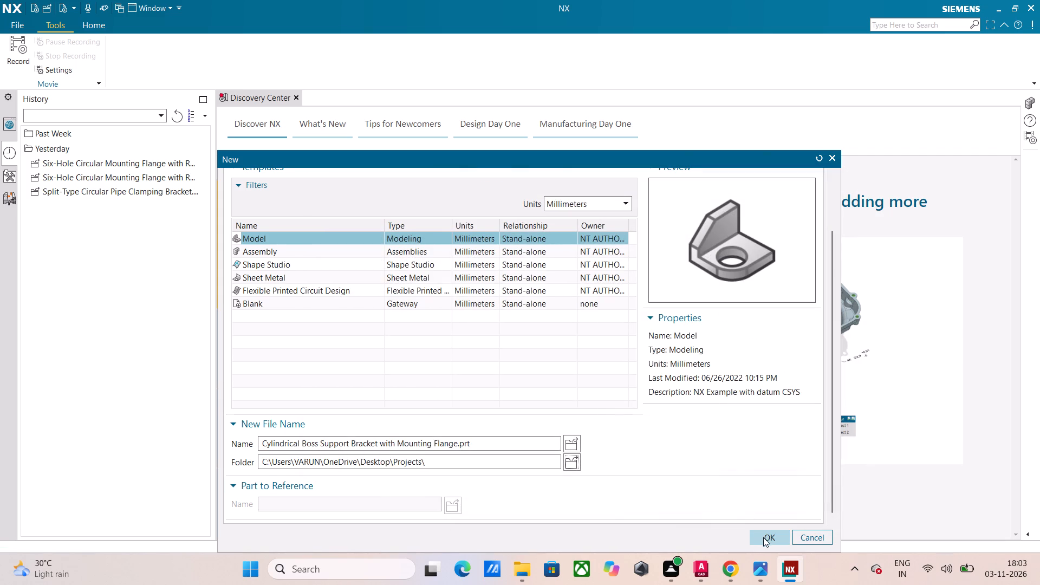
pyautogui.click(770, 542)
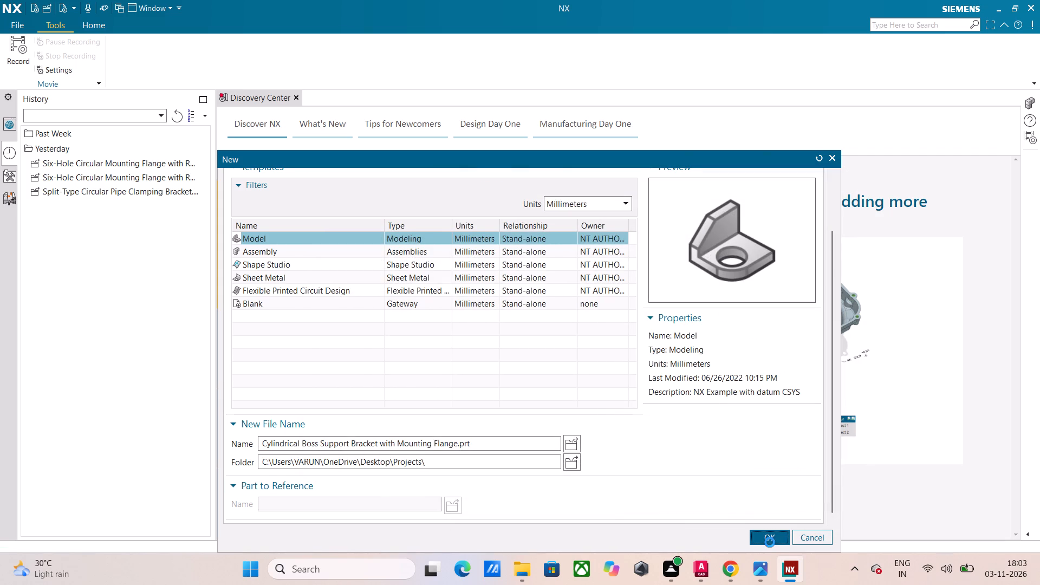
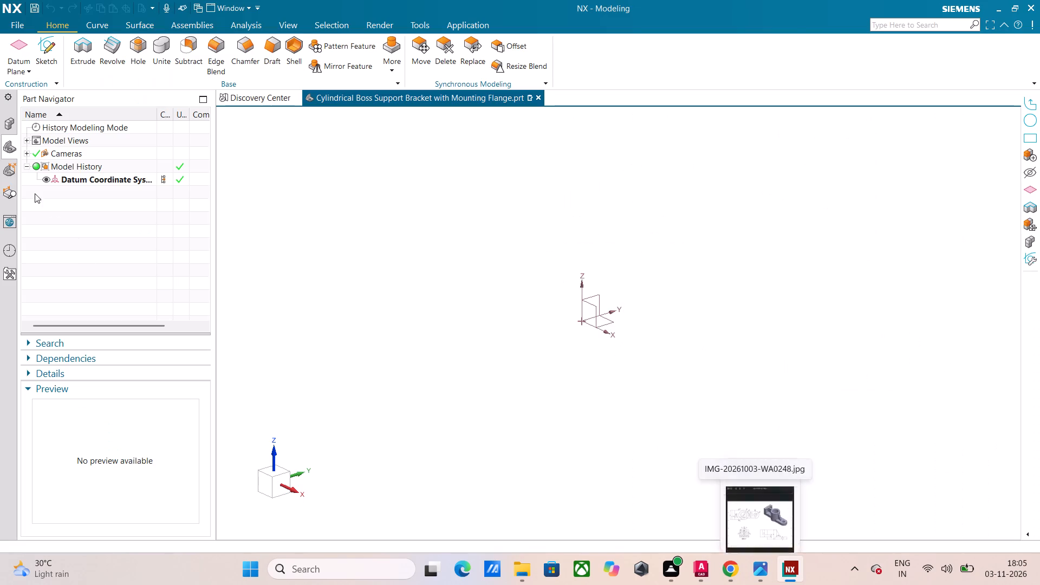
# Create a sketch on the Top principal plane.
pyautogui.click(47, 47)
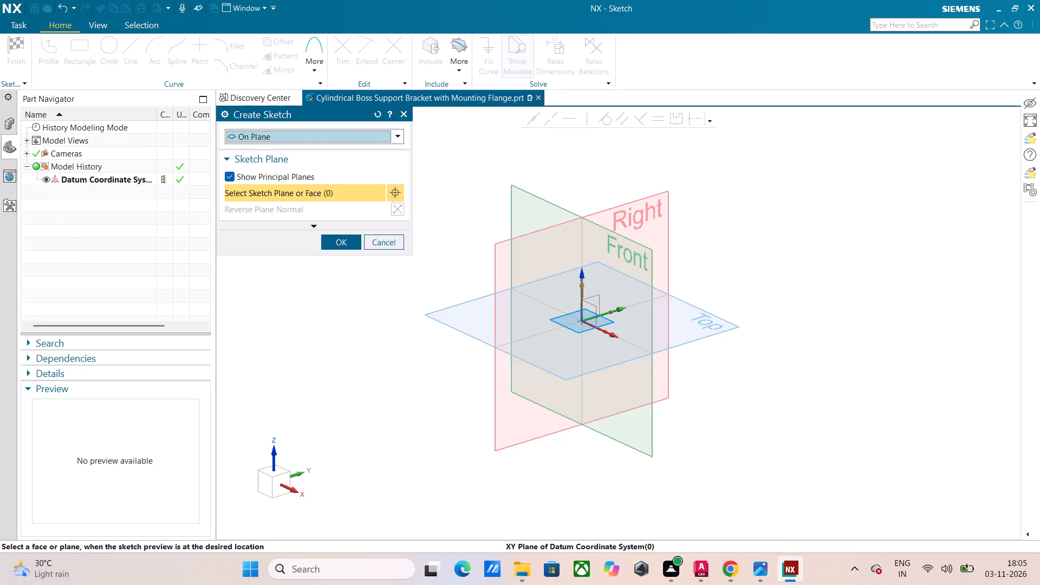
pyautogui.click(724, 326)
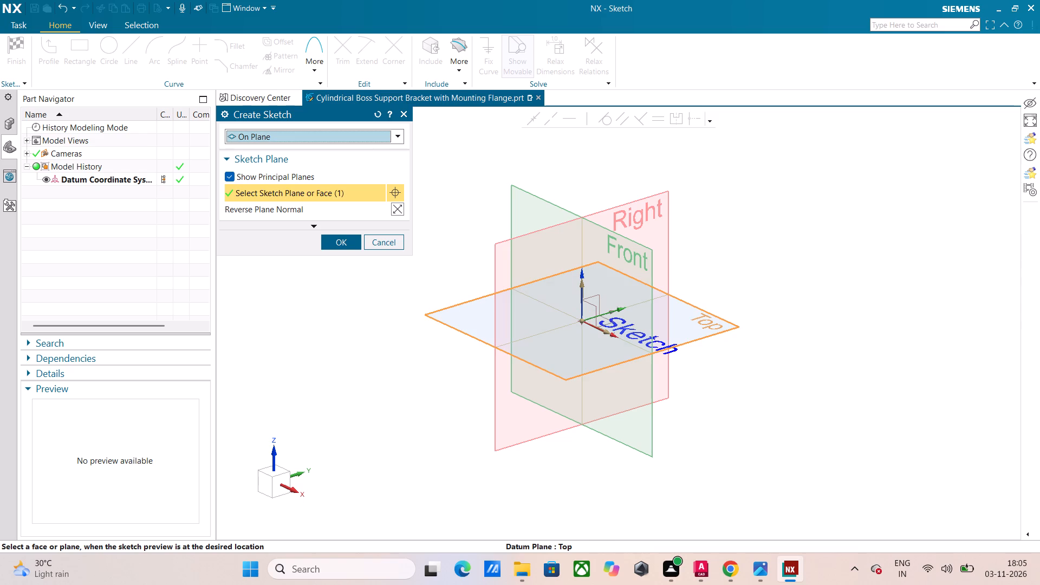
pyautogui.click(349, 246)
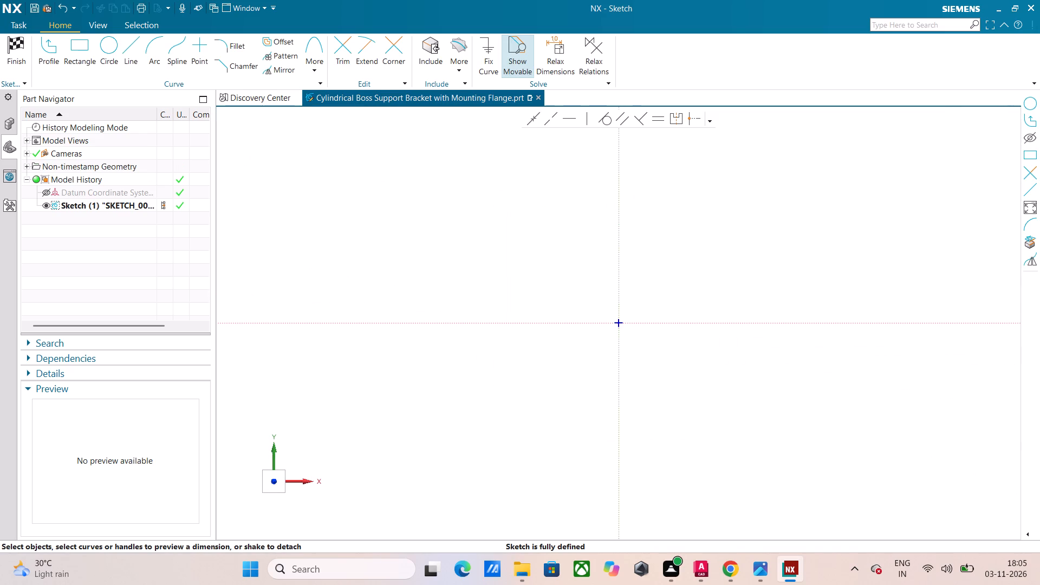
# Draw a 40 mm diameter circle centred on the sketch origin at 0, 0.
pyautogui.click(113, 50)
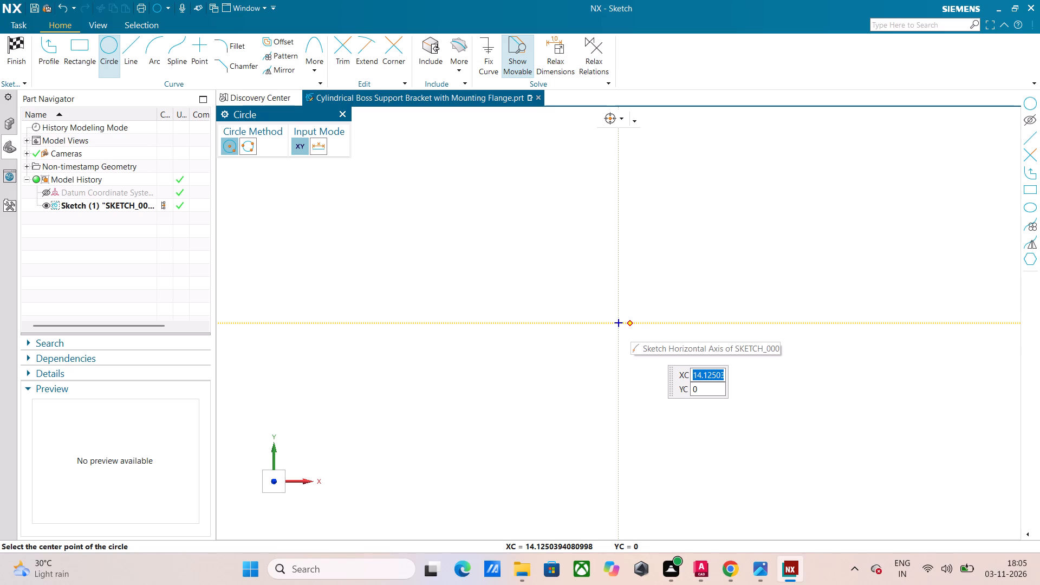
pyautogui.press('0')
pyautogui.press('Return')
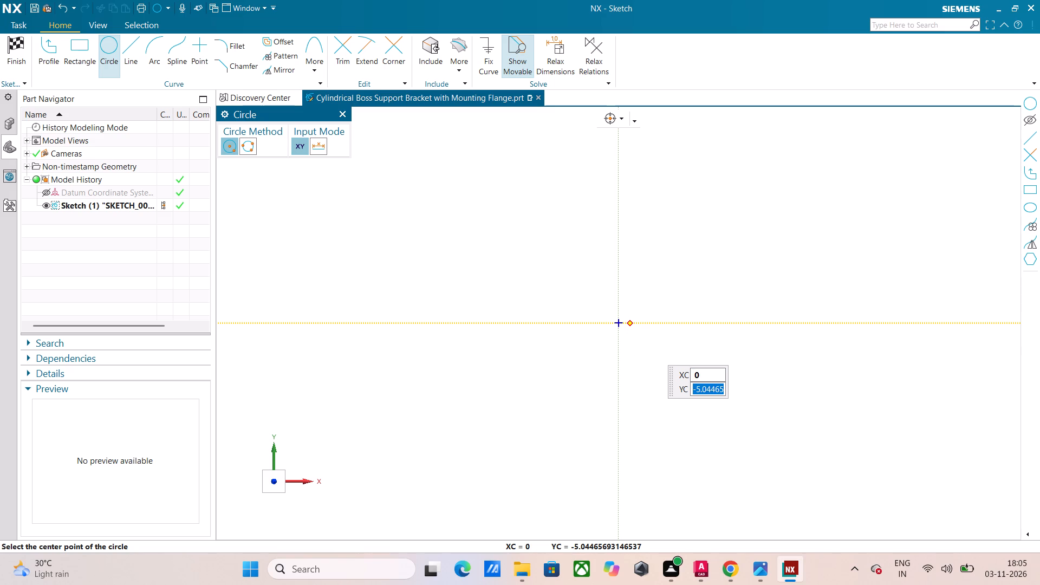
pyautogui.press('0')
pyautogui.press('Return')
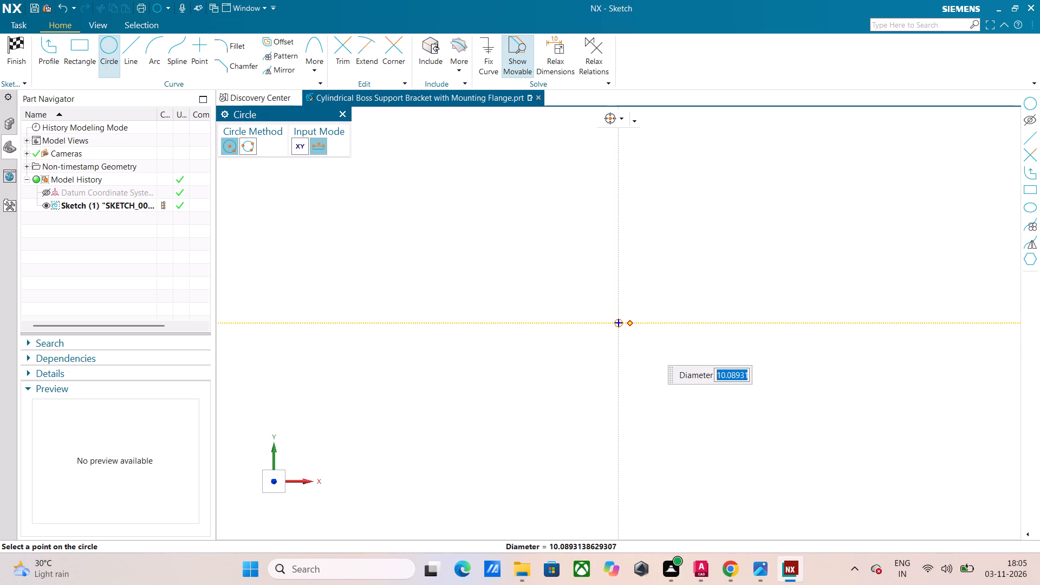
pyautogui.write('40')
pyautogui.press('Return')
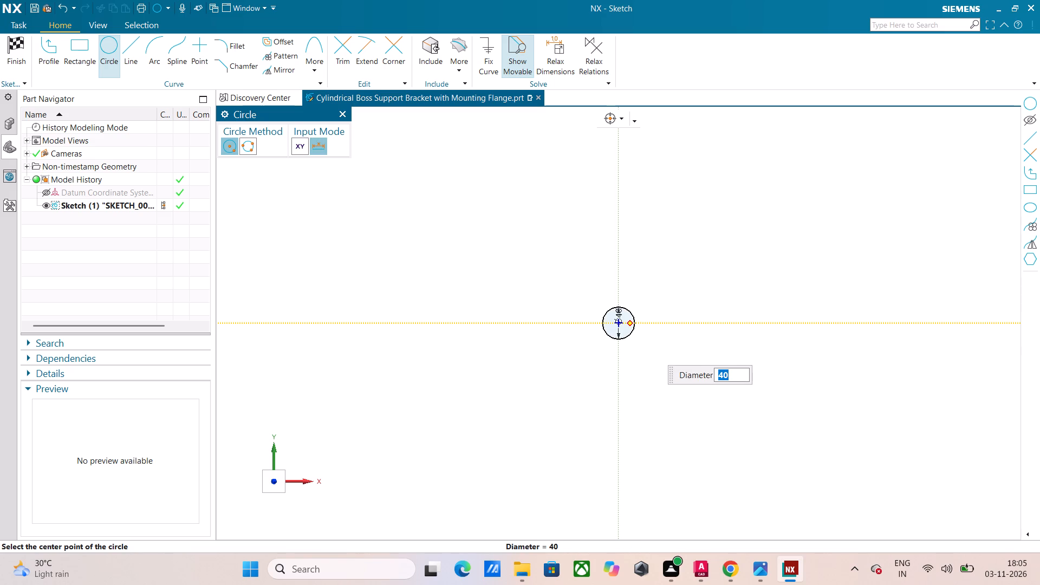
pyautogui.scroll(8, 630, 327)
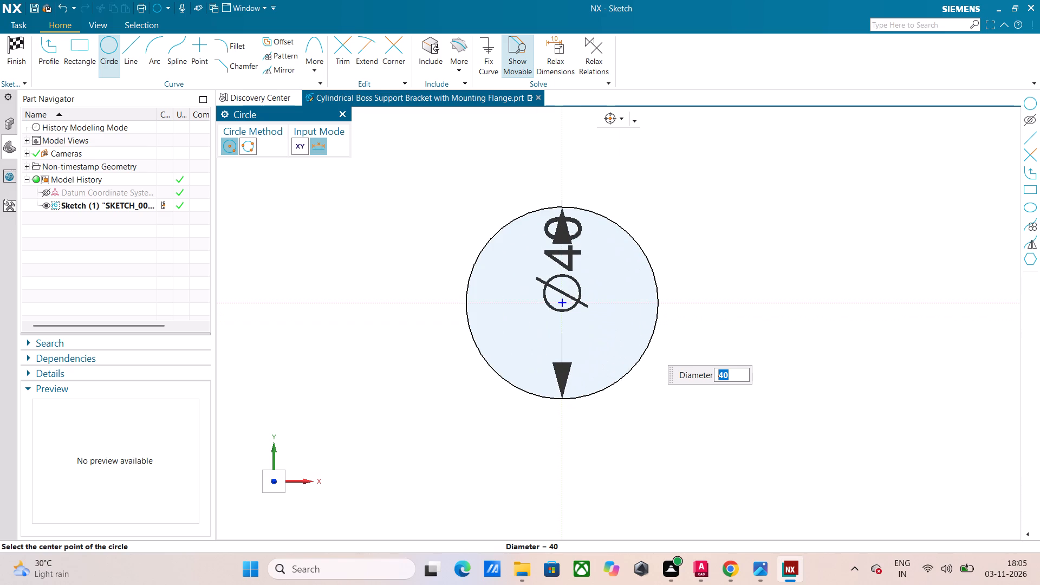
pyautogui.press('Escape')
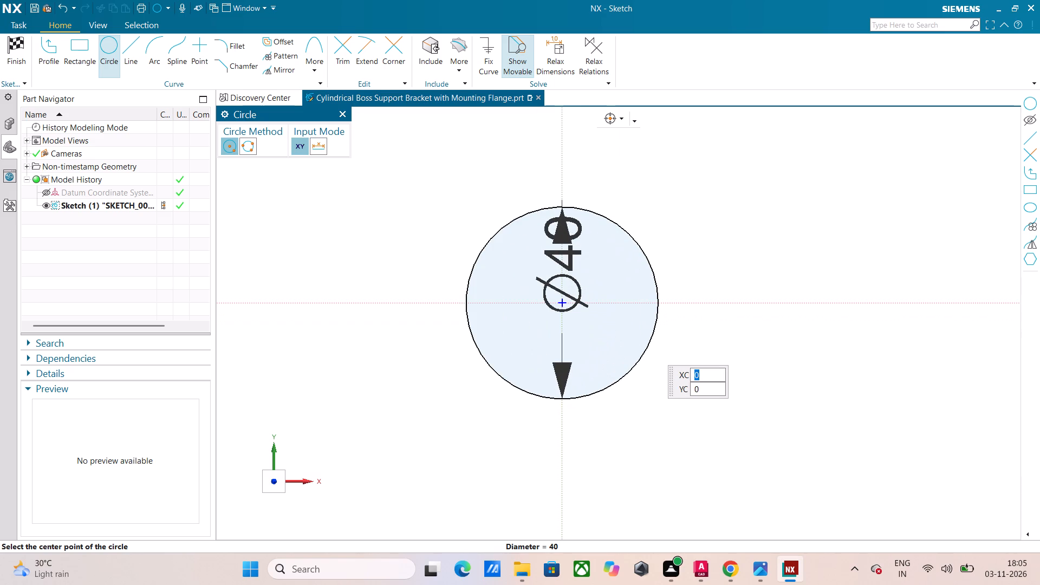
# Draw a 60 mm diameter circle centred on the sketch origin at 0, 0.
pyautogui.press('Return')
pyautogui.press('0')
pyautogui.press('Return')
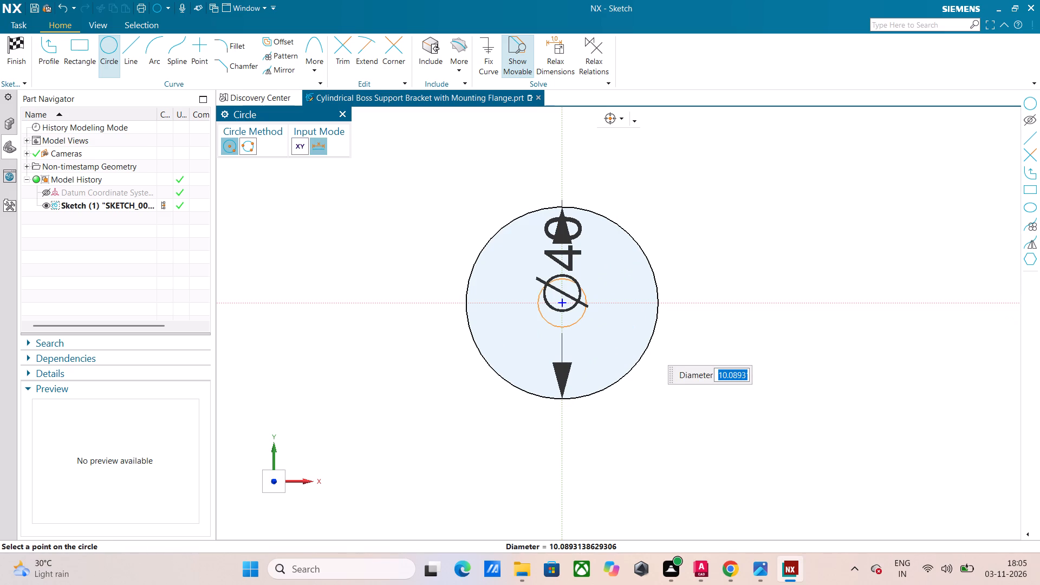
pyautogui.write('60')
pyautogui.press('Return')
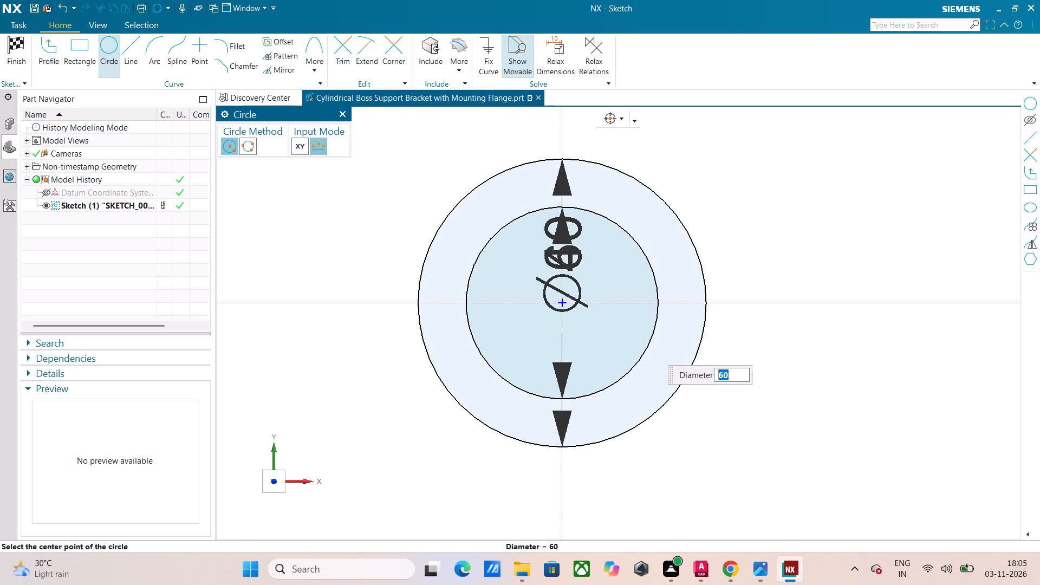
pyautogui.press('Escape')
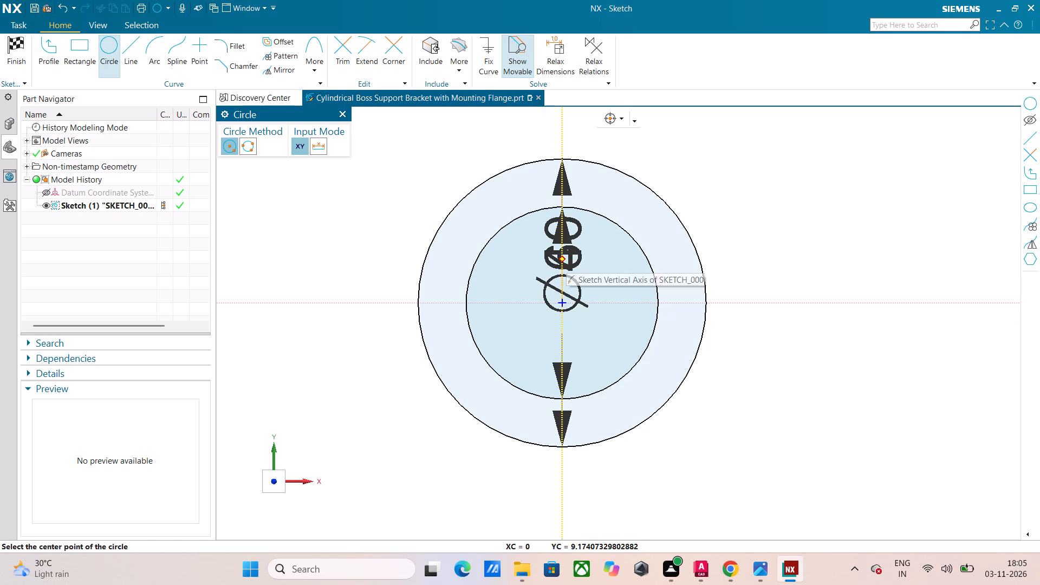
pyautogui.press('Escape')
# Delete the diameter dimensions of both concentric circles, keeping the circles themselves.
pyautogui.click(570, 250)
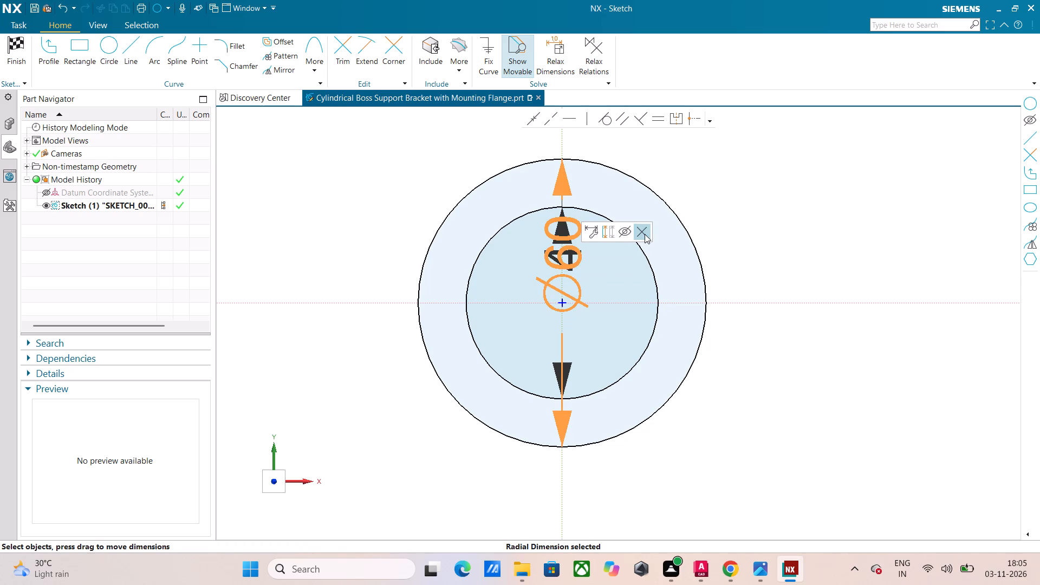
pyautogui.click(645, 234)
pyautogui.click(574, 249)
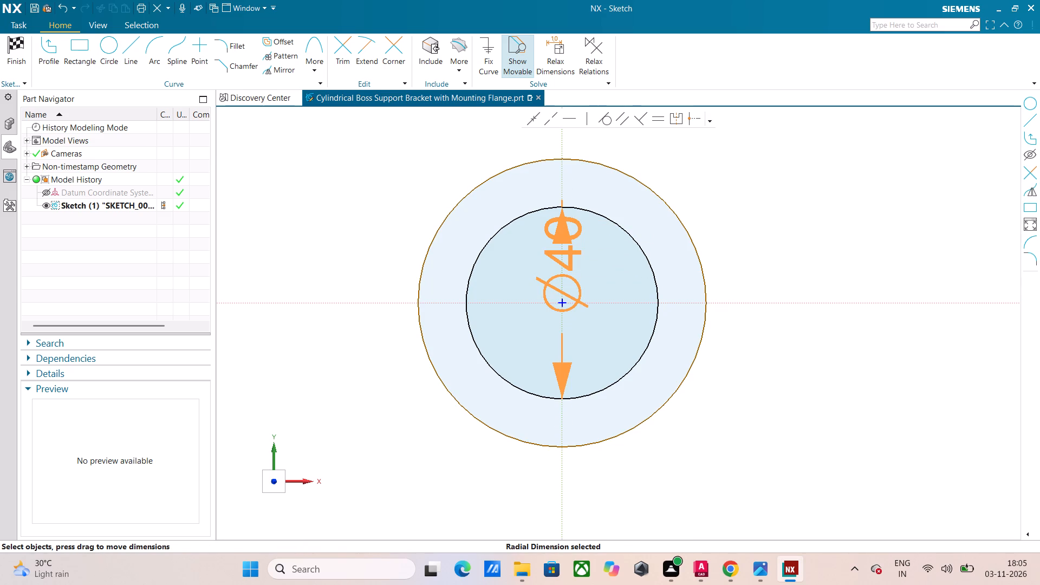
pyautogui.click(569, 253)
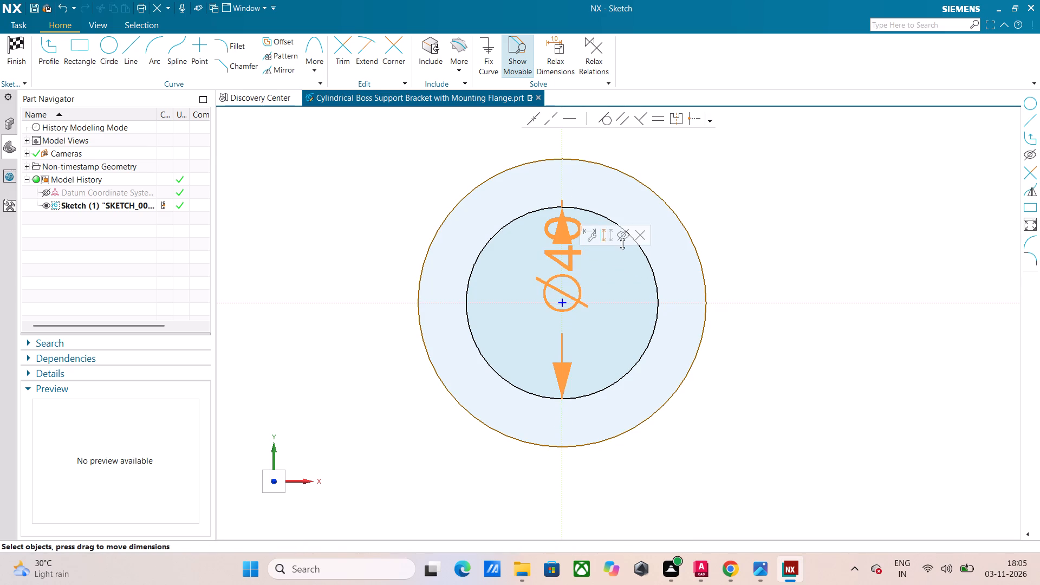
pyautogui.click(639, 240)
pyautogui.scroll(-1, 597, 291)
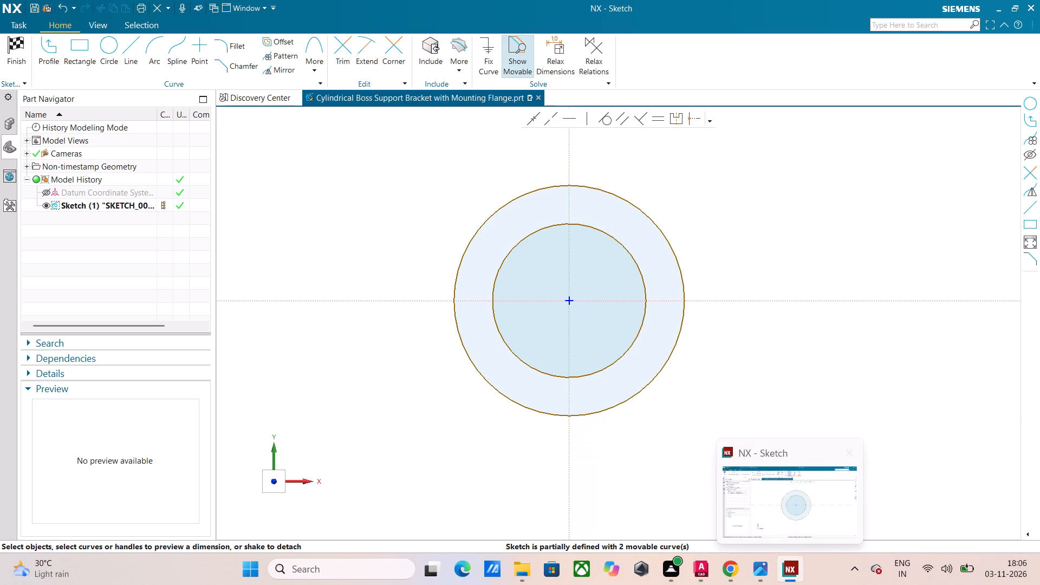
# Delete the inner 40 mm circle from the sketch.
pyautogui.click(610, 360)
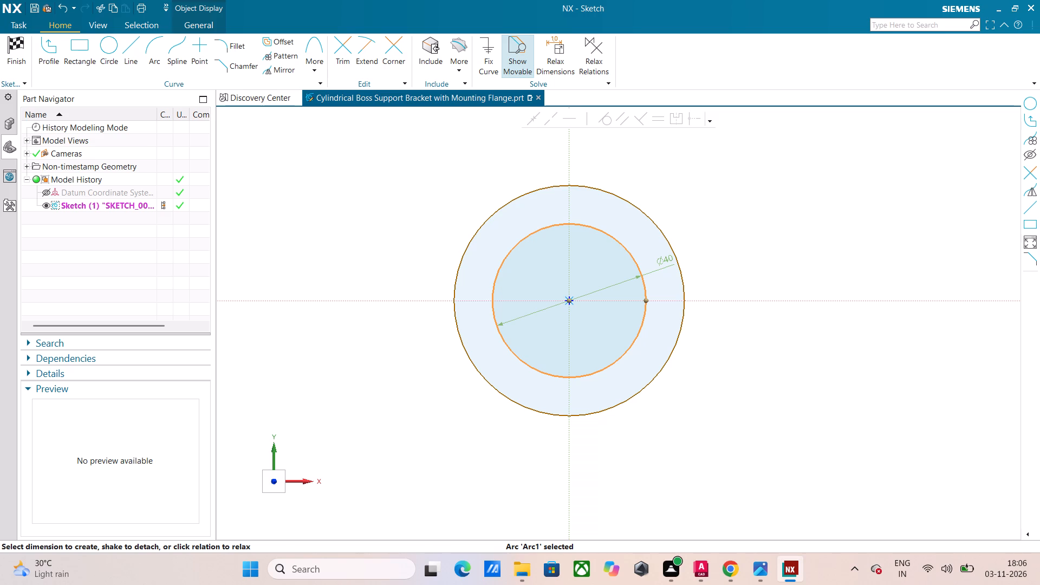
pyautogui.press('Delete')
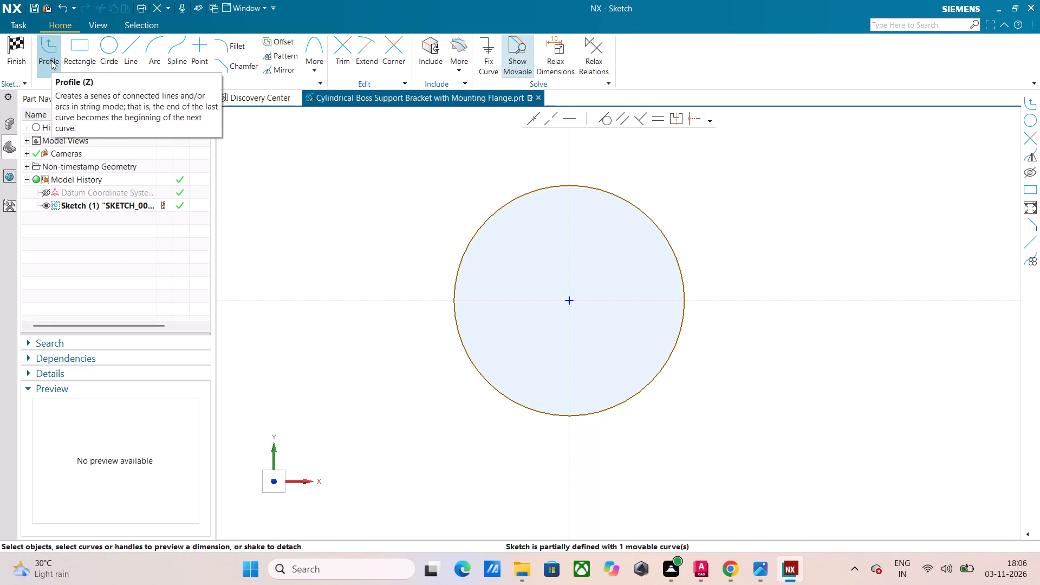
# Finish the sketch and extrude the 60 mm circle from 0 to 60 mm as a solid cylinder.
pyautogui.click(16, 53)
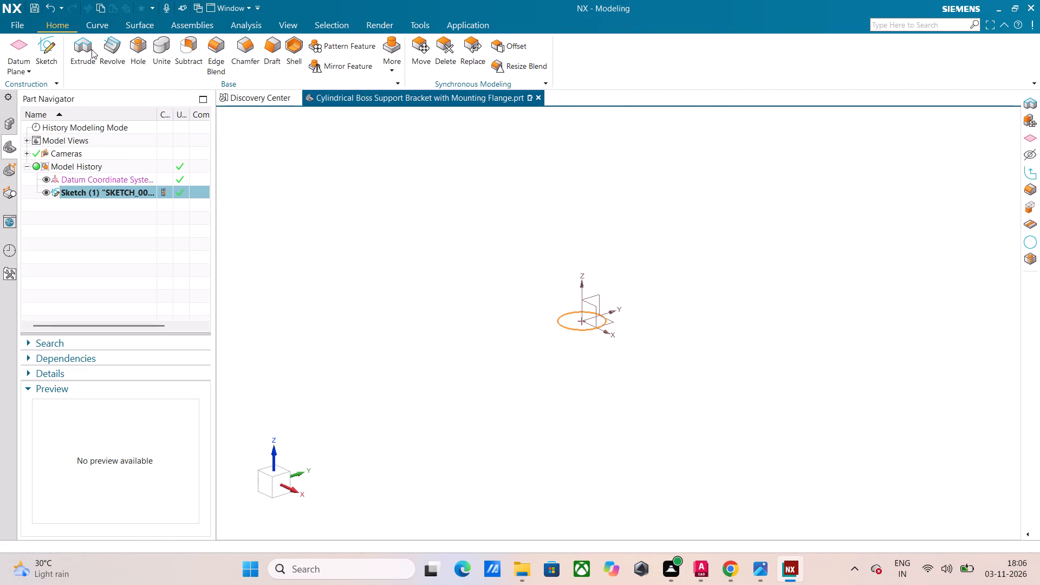
pyautogui.click(91, 49)
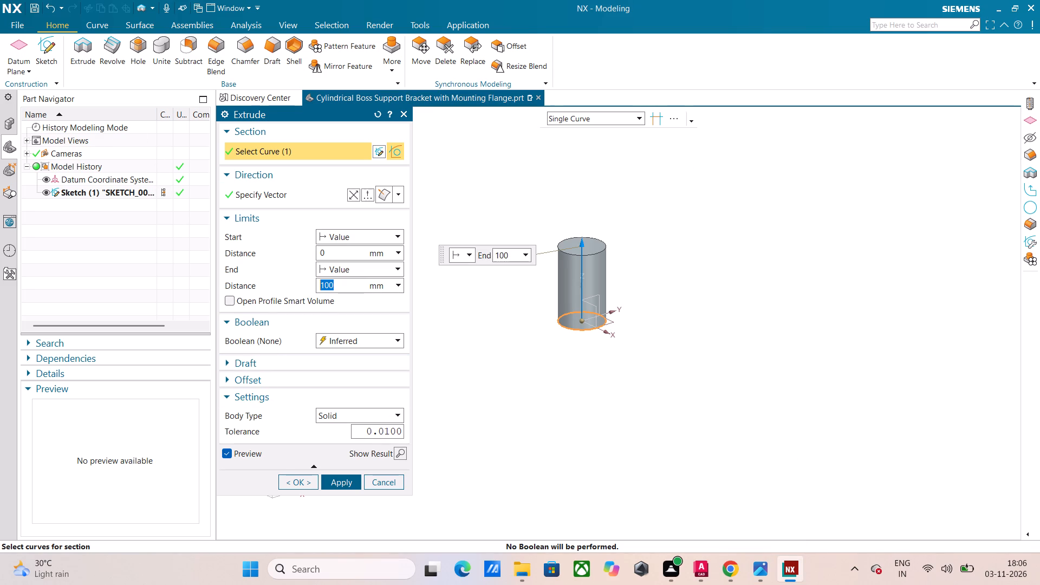
pyautogui.write('60')
pyautogui.click(340, 481)
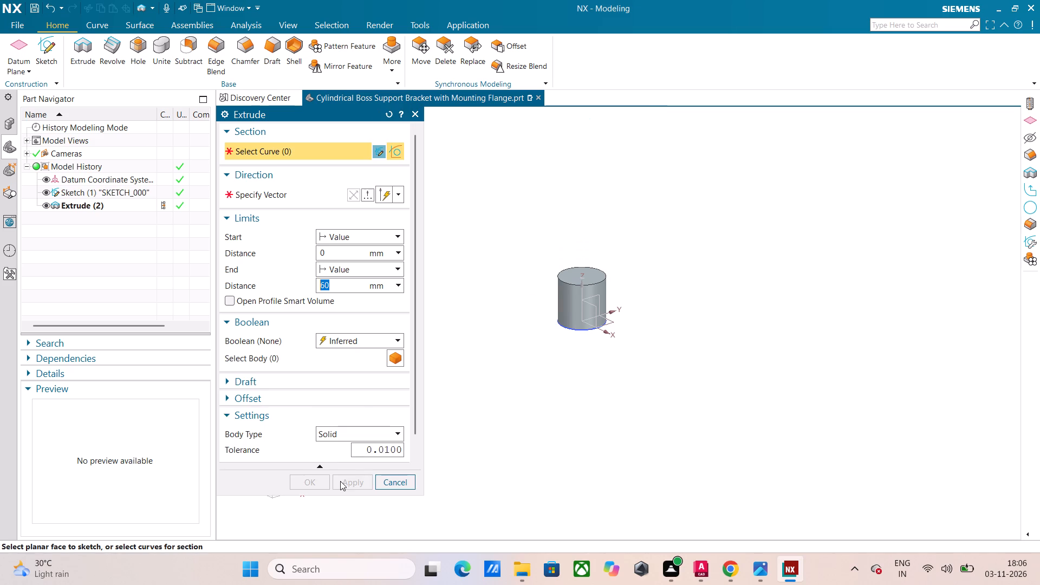
pyautogui.click(416, 117)
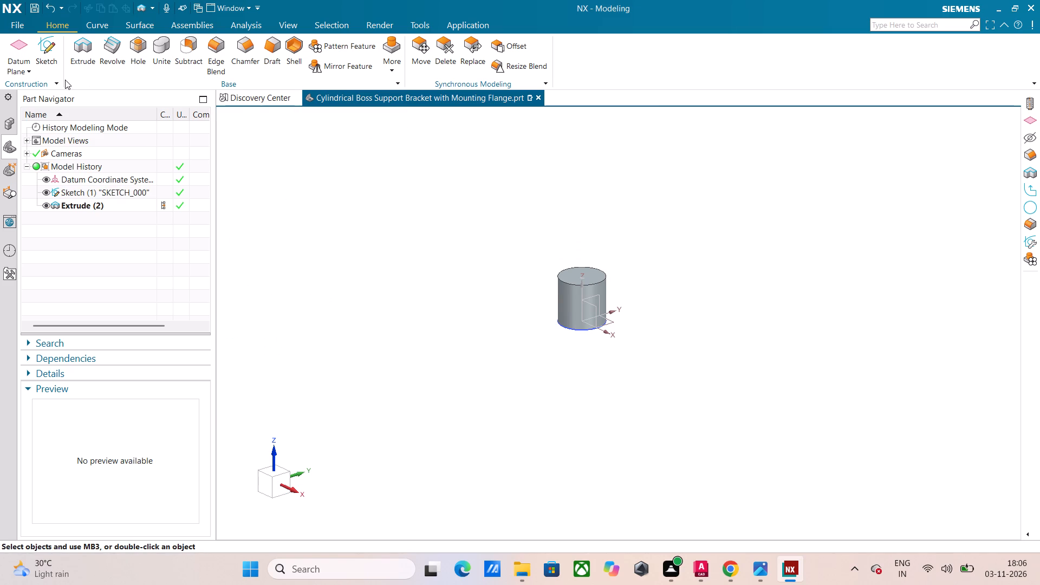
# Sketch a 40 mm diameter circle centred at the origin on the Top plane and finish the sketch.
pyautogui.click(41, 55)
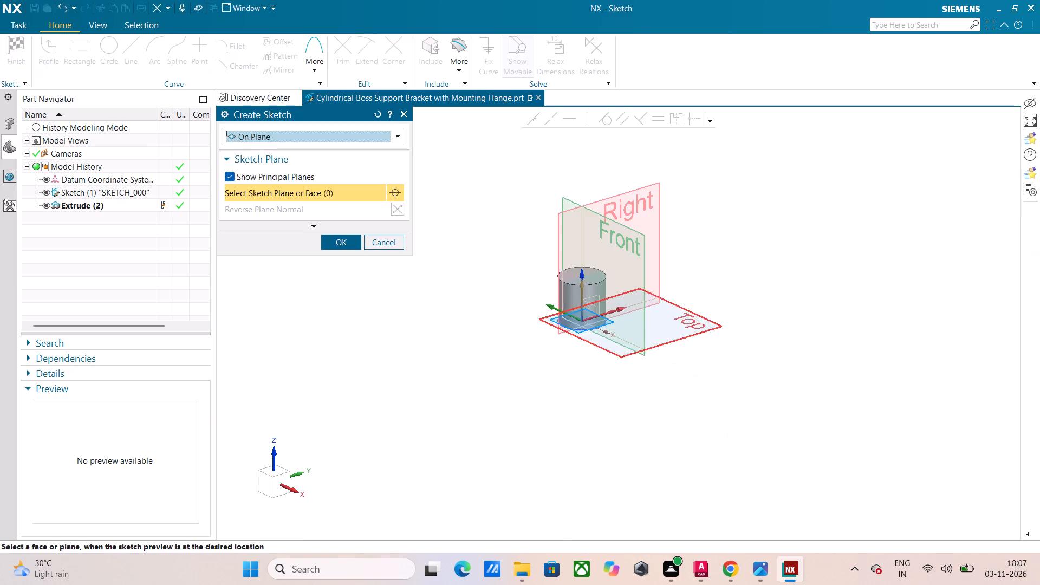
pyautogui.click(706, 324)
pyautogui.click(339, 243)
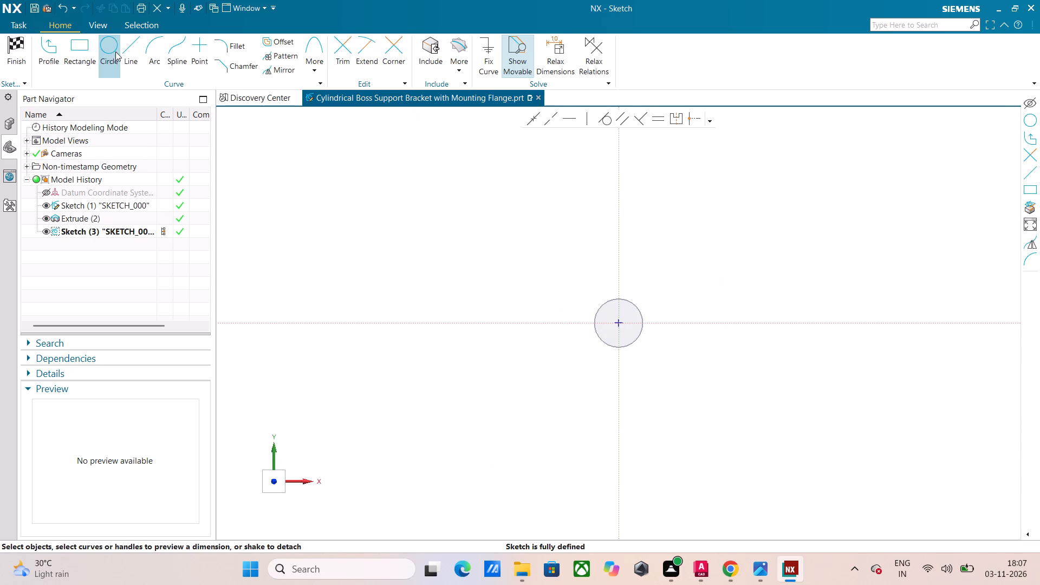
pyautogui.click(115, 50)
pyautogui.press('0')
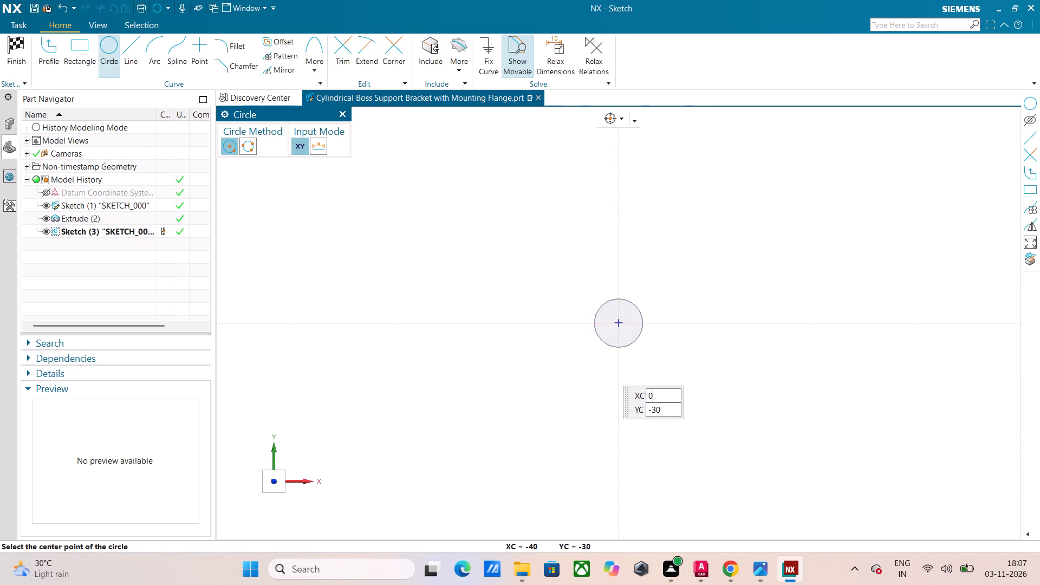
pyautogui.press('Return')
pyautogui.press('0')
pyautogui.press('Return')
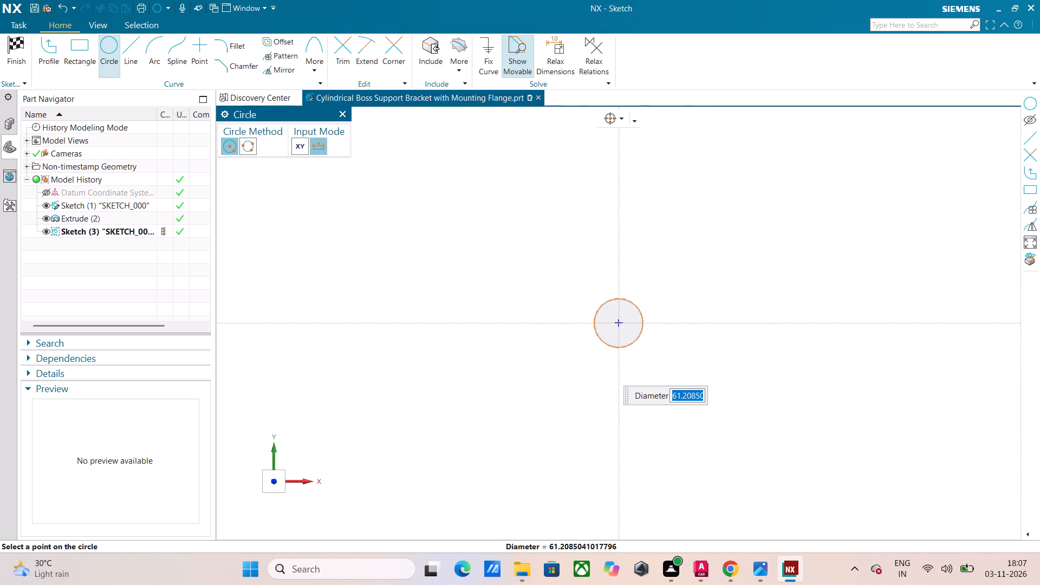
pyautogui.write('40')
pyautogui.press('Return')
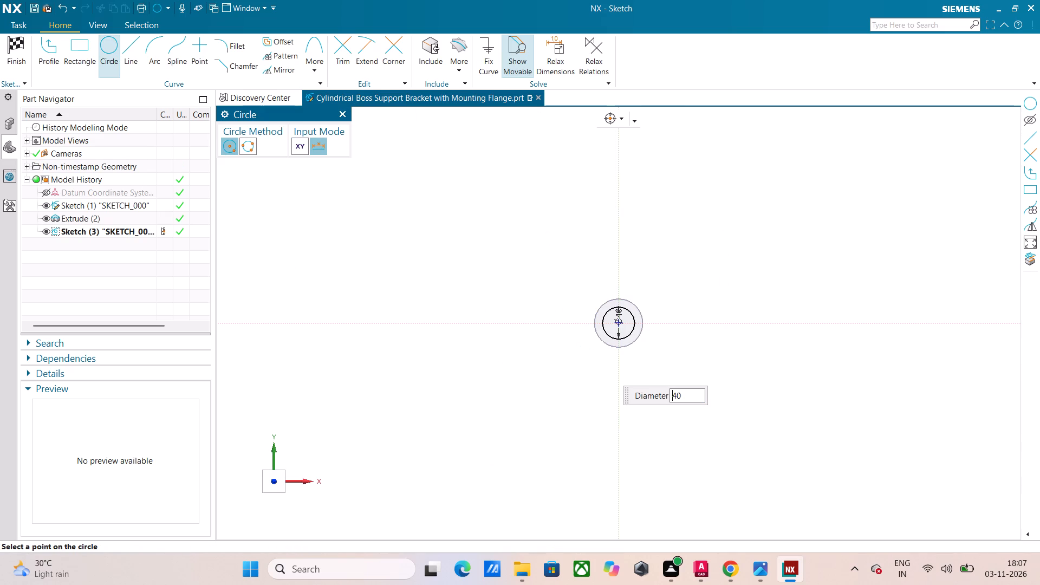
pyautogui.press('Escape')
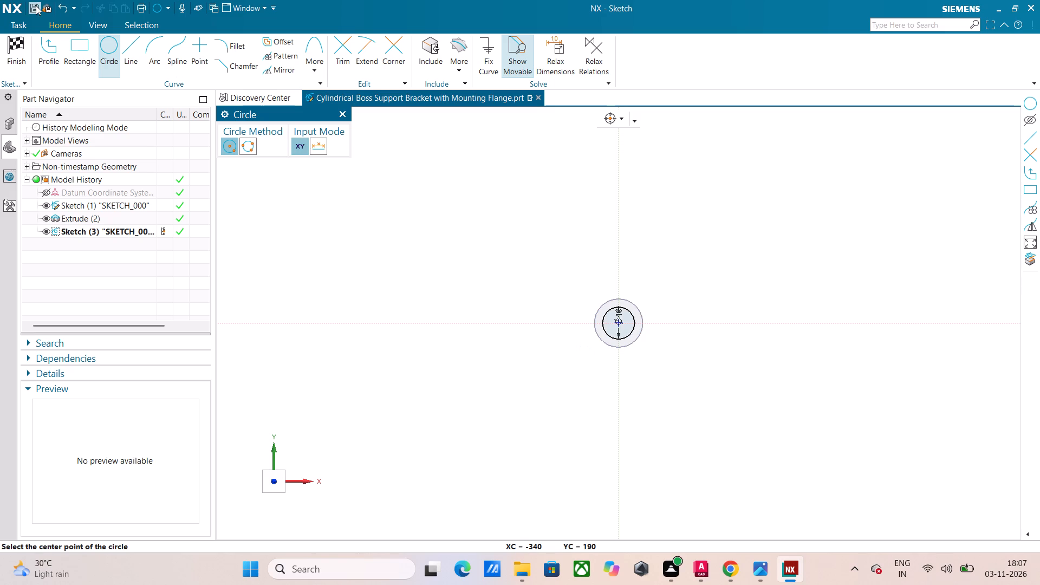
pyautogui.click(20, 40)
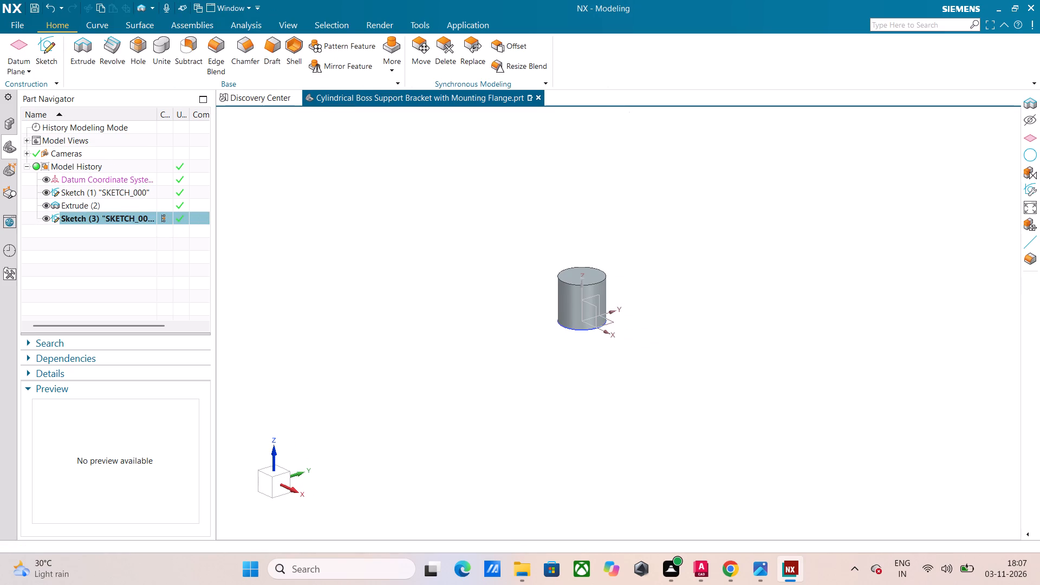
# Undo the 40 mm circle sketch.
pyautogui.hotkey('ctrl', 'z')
# Create a sketch on the Top plane and finish it without drawing any geometry.
pyautogui.scroll(-1, 515, 348)
pyautogui.moveTo(515, 348); pyautogui.dragTo(513, 296, button='middle')
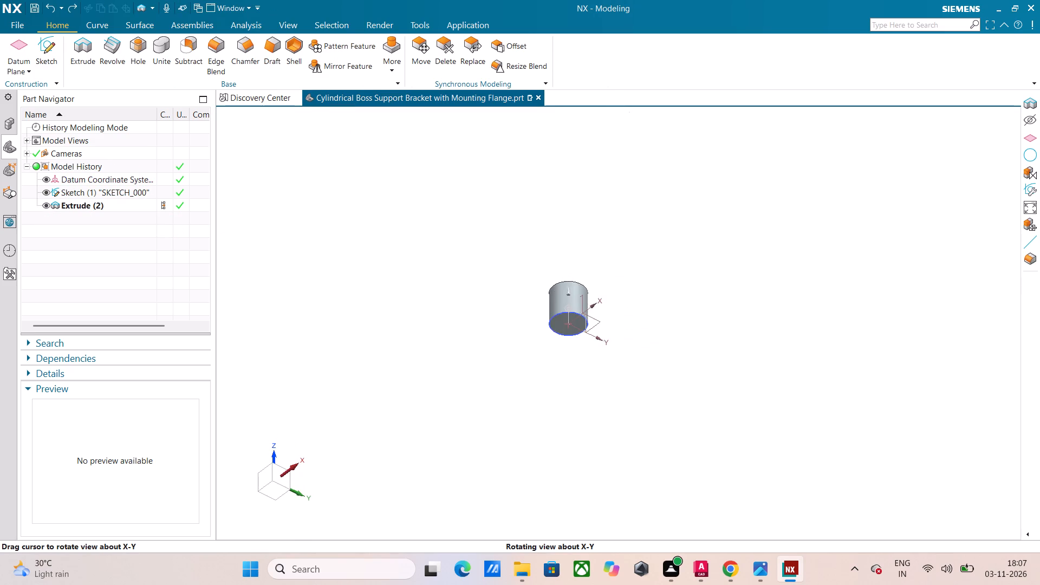
pyautogui.moveTo(513, 296); pyautogui.dragTo(542, 392, button='middle')
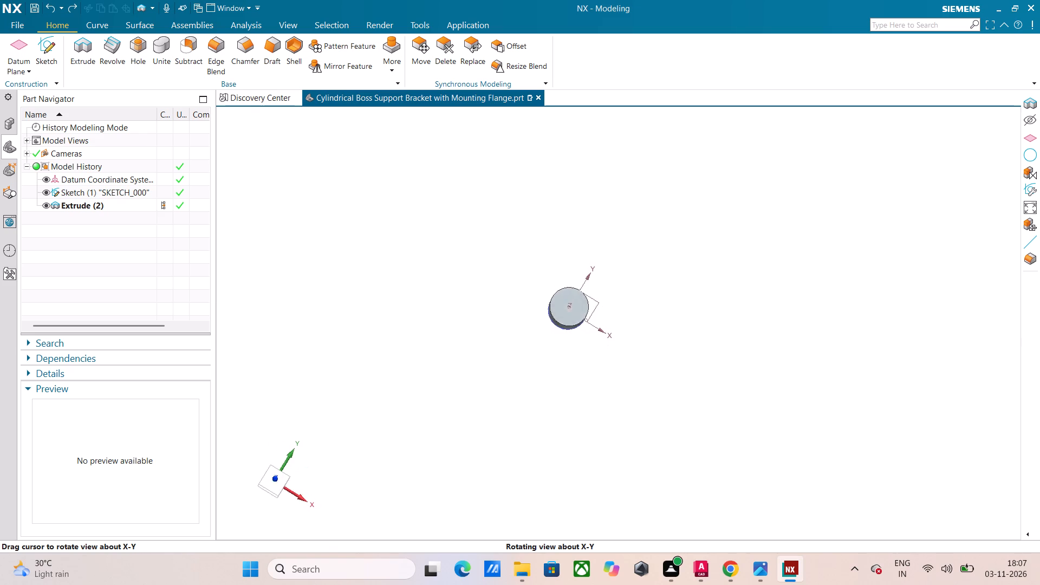
pyautogui.moveTo(542, 392); pyautogui.dragTo(532, 385, button='middle')
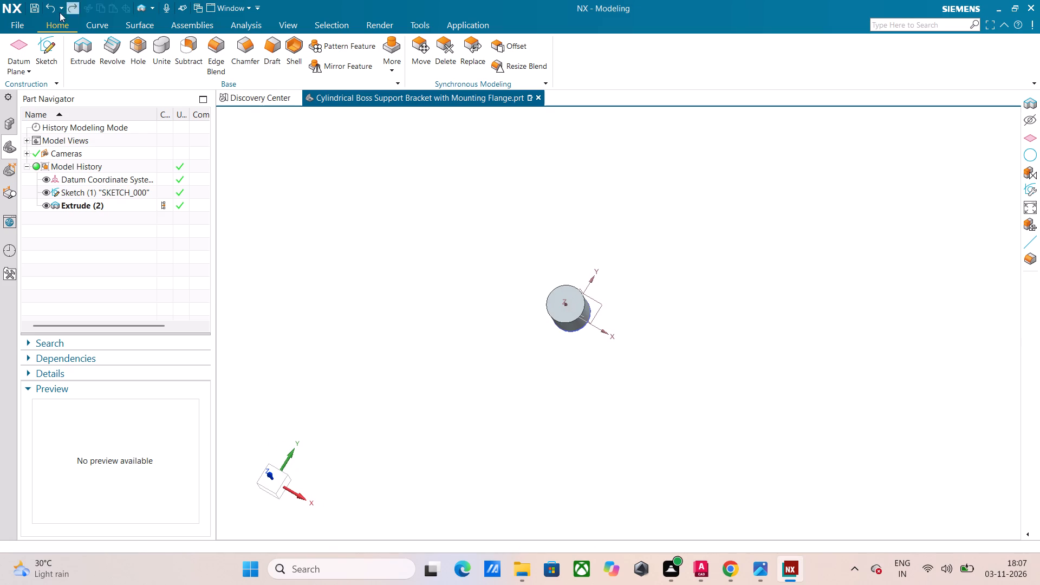
pyautogui.click(42, 49)
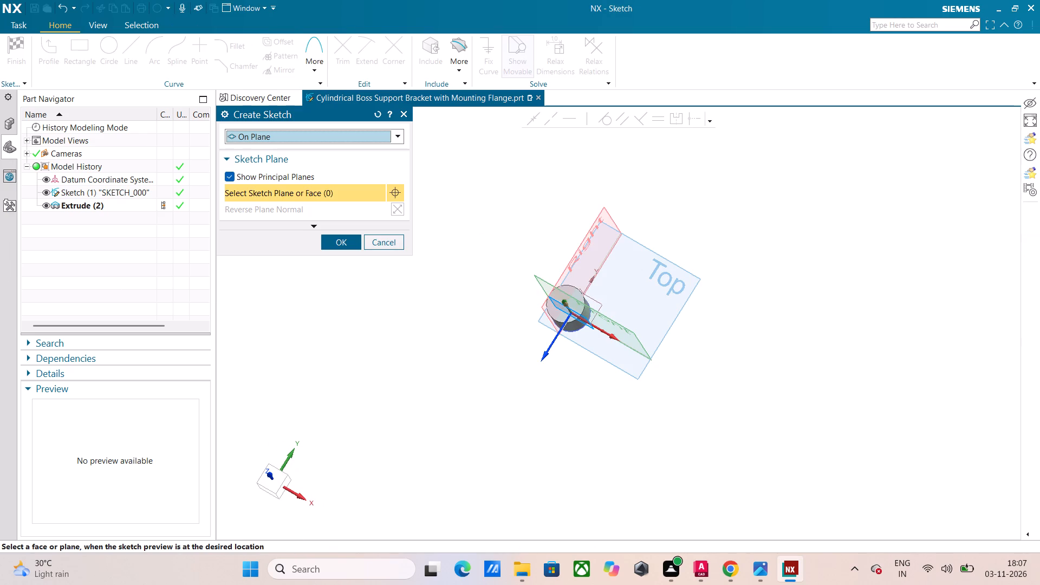
pyautogui.click(698, 279)
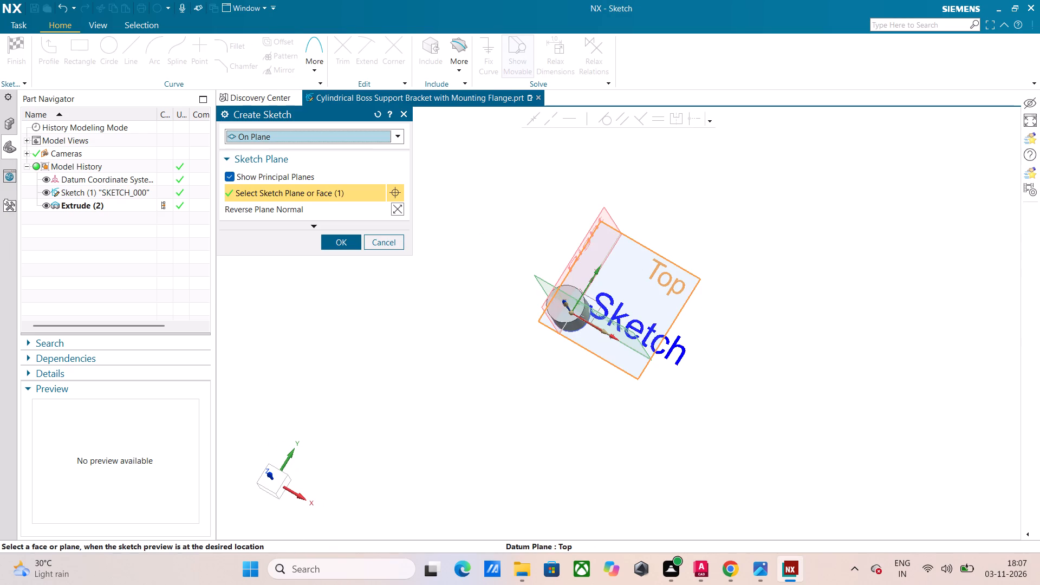
pyautogui.click(351, 243)
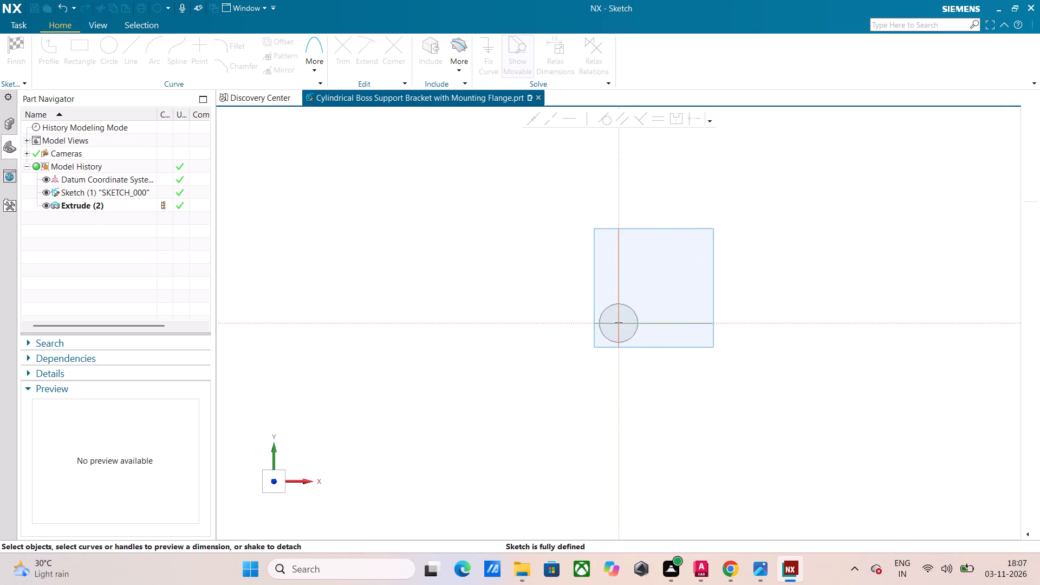
pyautogui.scroll(6, 651, 320)
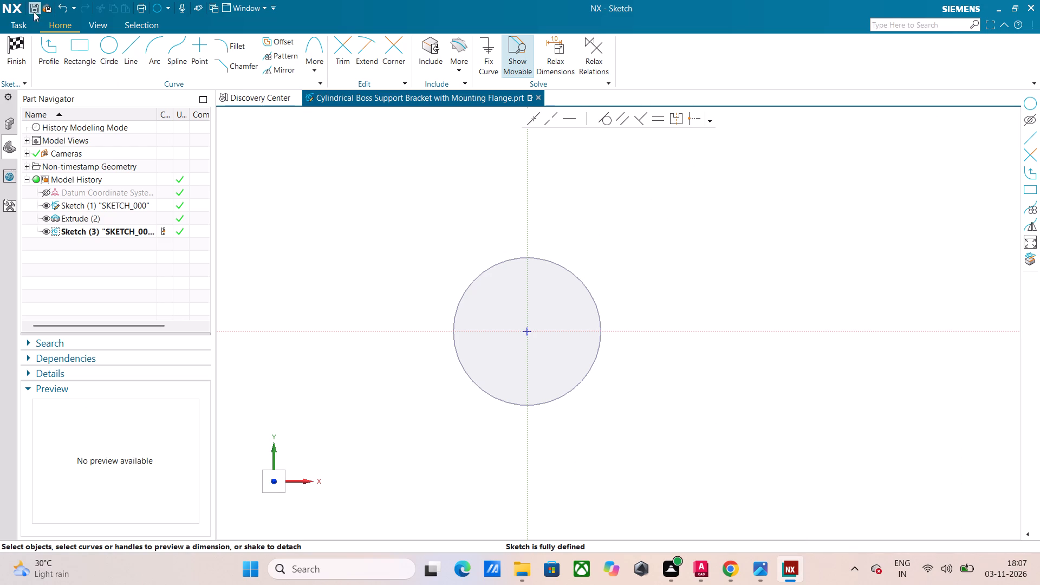
pyautogui.click(21, 48)
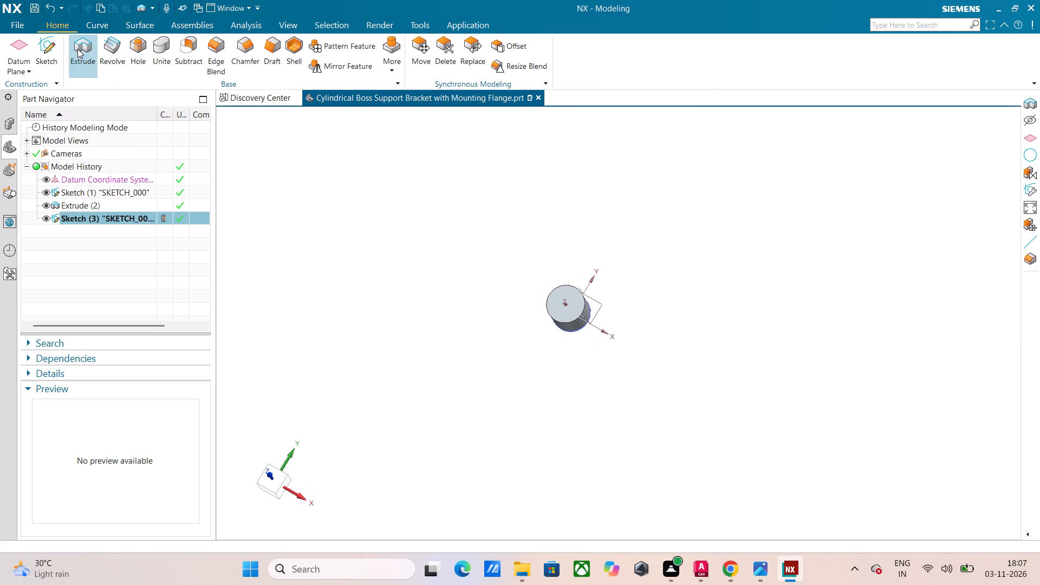
# Start another sketch on the Top plane and draw a 75 mm horizontal line from the origin at angle 0.
pyautogui.click(39, 48)
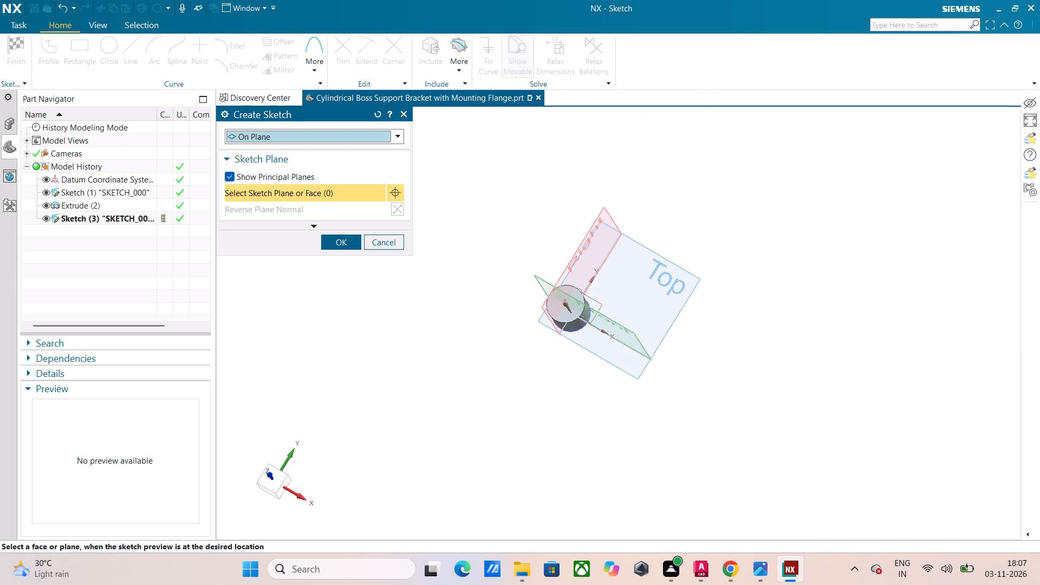
pyautogui.click(693, 280)
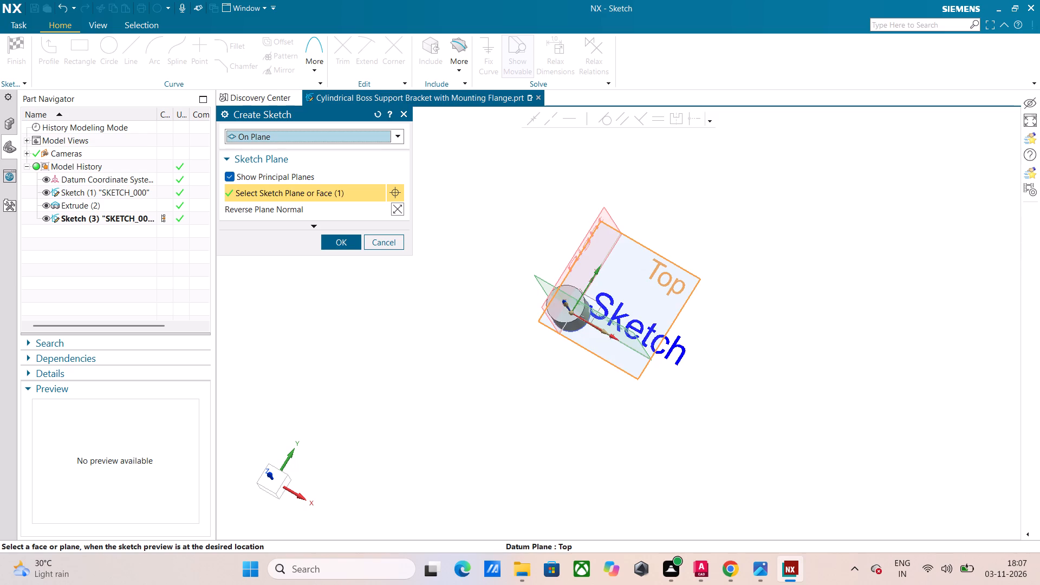
pyautogui.click(339, 244)
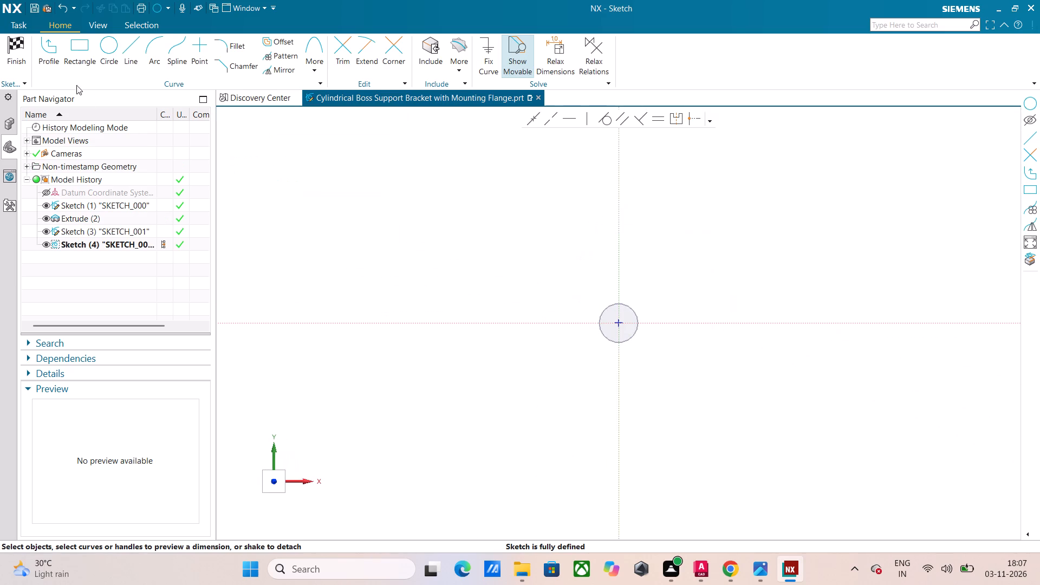
pyautogui.scroll(5, 643, 317)
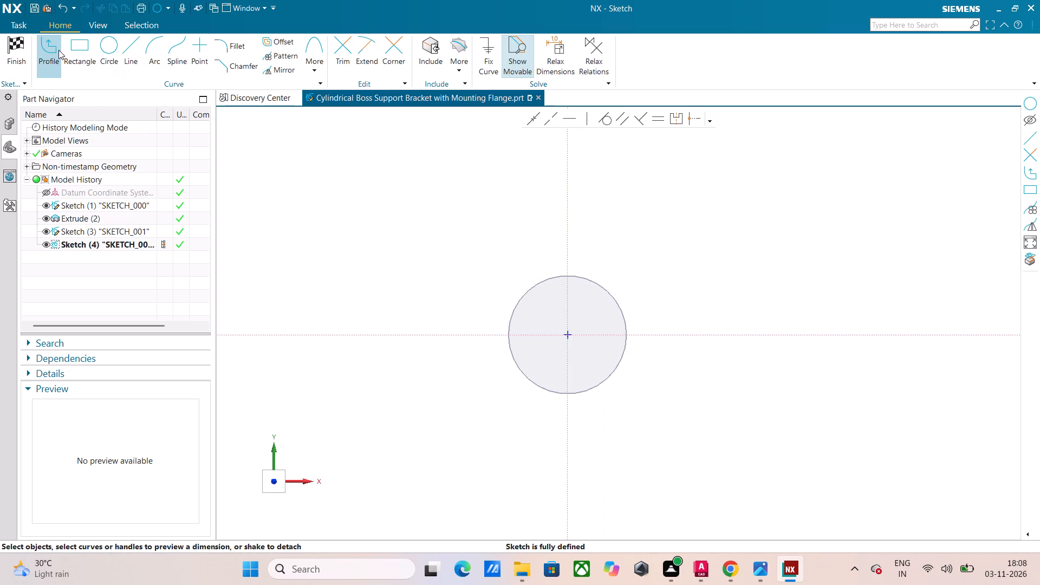
pyautogui.click(133, 61)
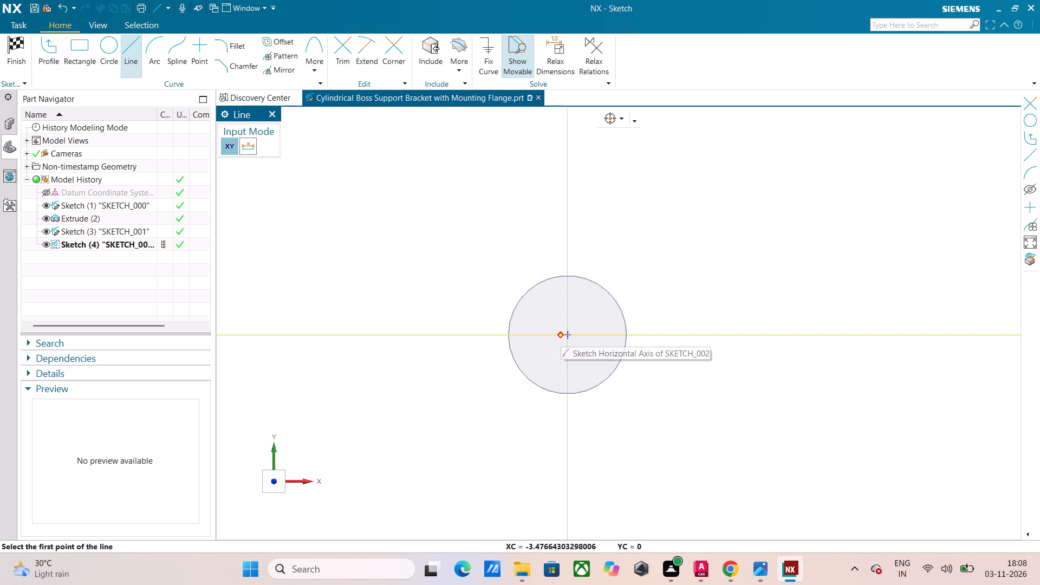
pyautogui.press('0')
pyautogui.press('Return')
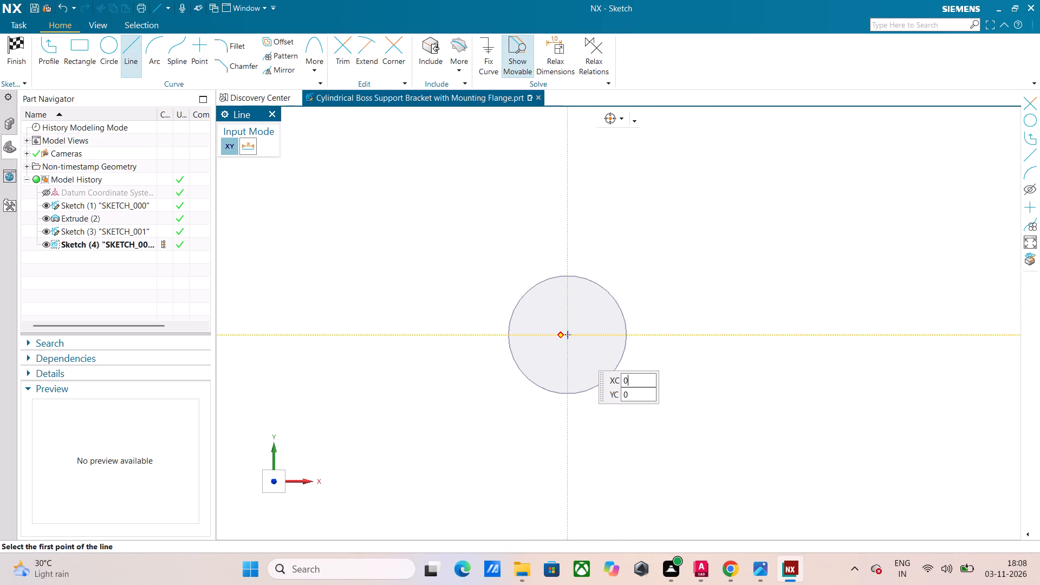
pyautogui.press('0')
pyautogui.press('Return')
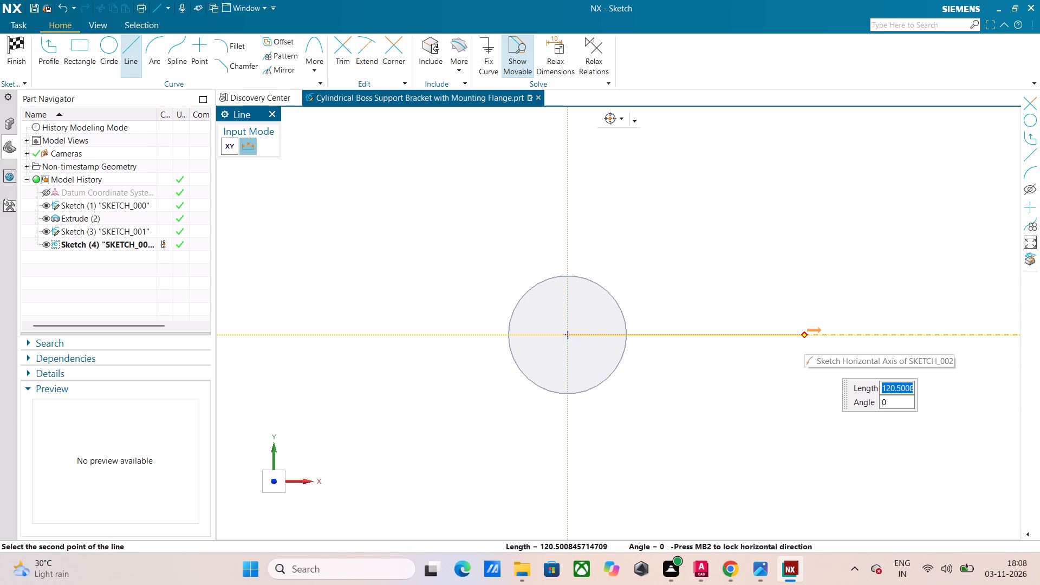
pyautogui.write('75')
pyautogui.press('Return')
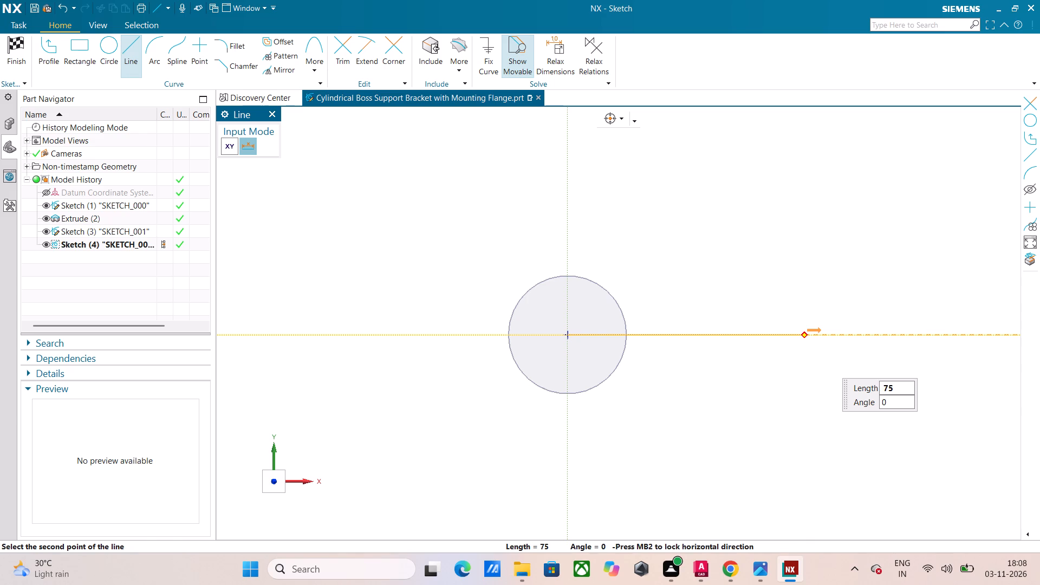
pyautogui.press('Return')
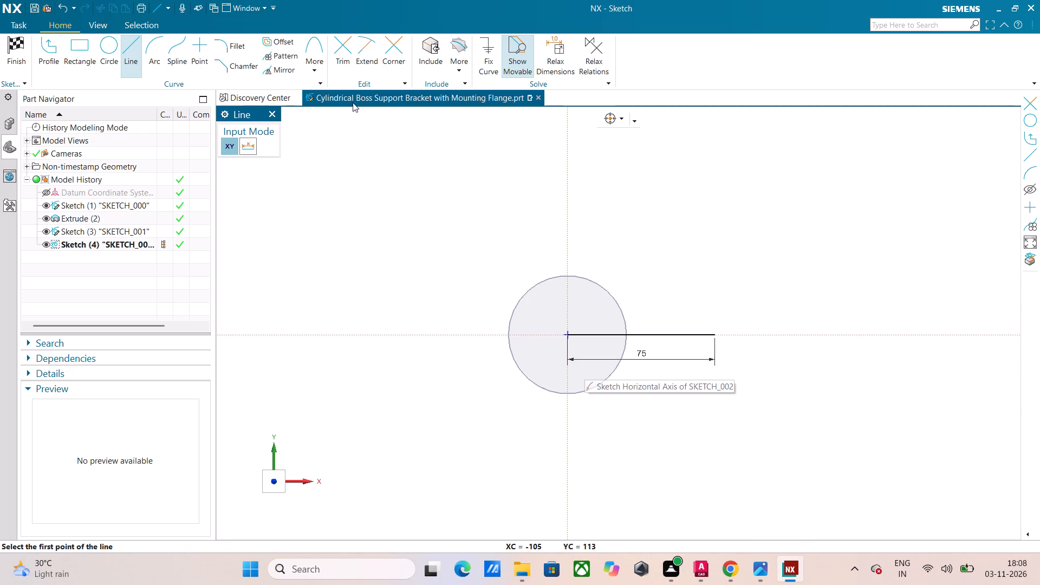
# Draw a 46 mm diameter circle centred on the far end of the 75 mm line.
pyautogui.click(112, 53)
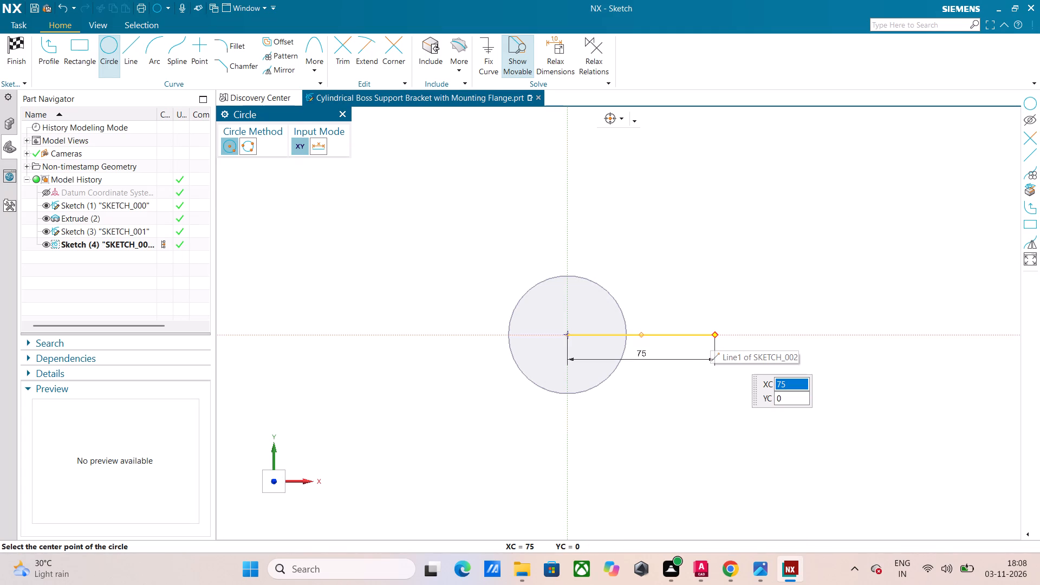
pyautogui.press('Return')
pyautogui.press('Return')
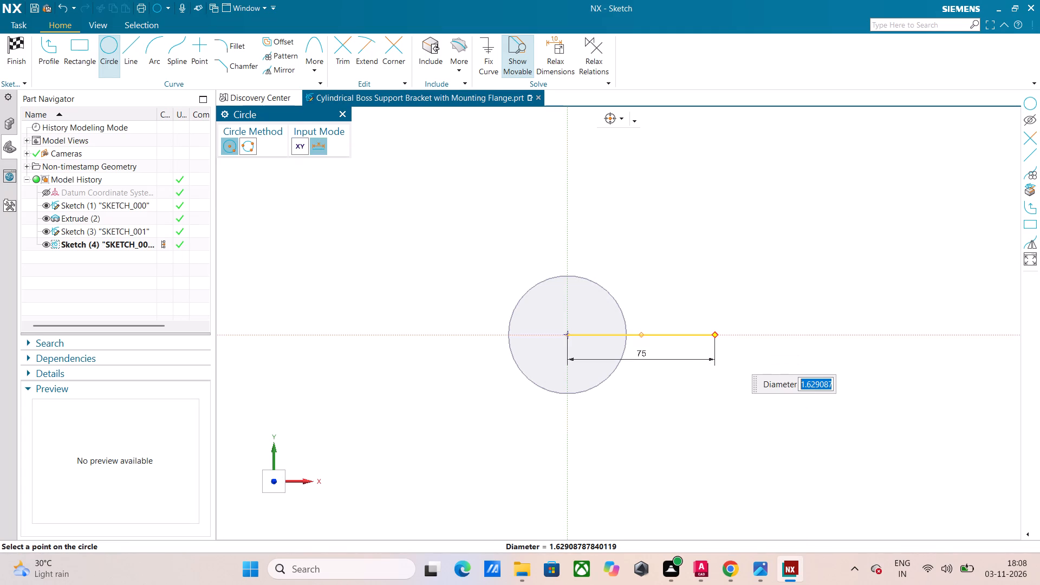
pyautogui.press('4')
pyautogui.press('6')
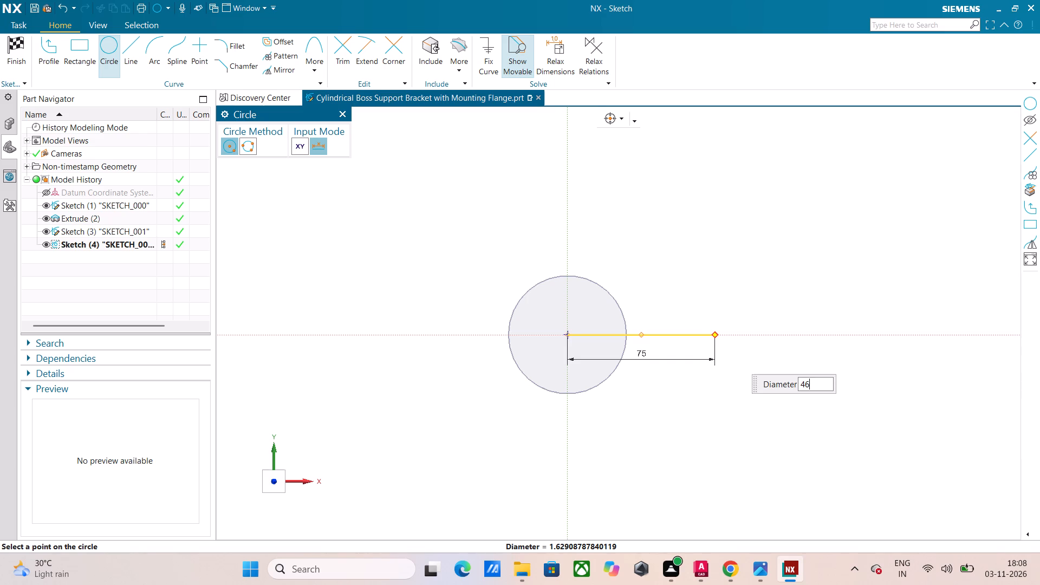
pyautogui.press('Return')
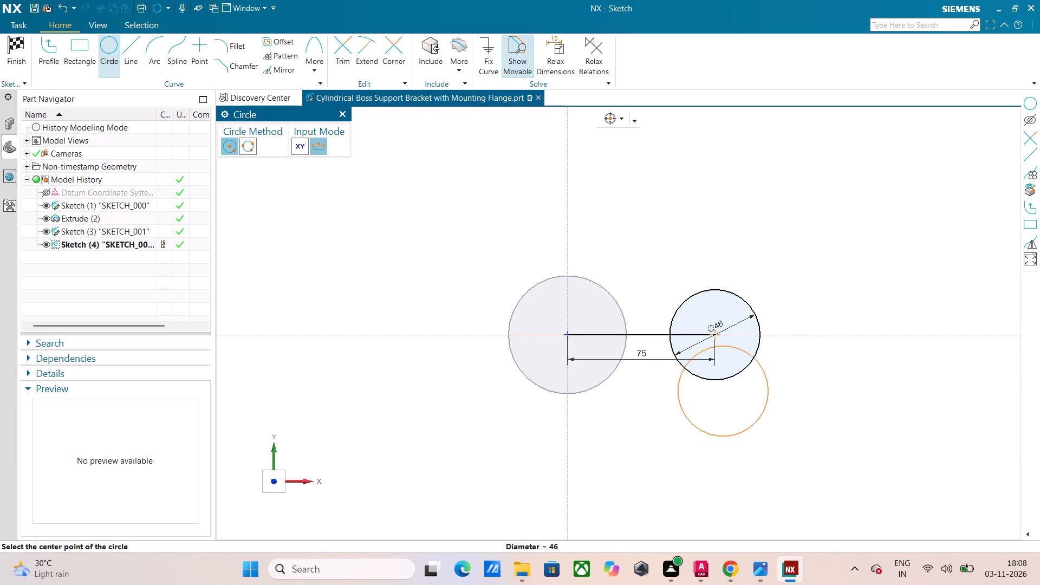
pyautogui.press('Escape')
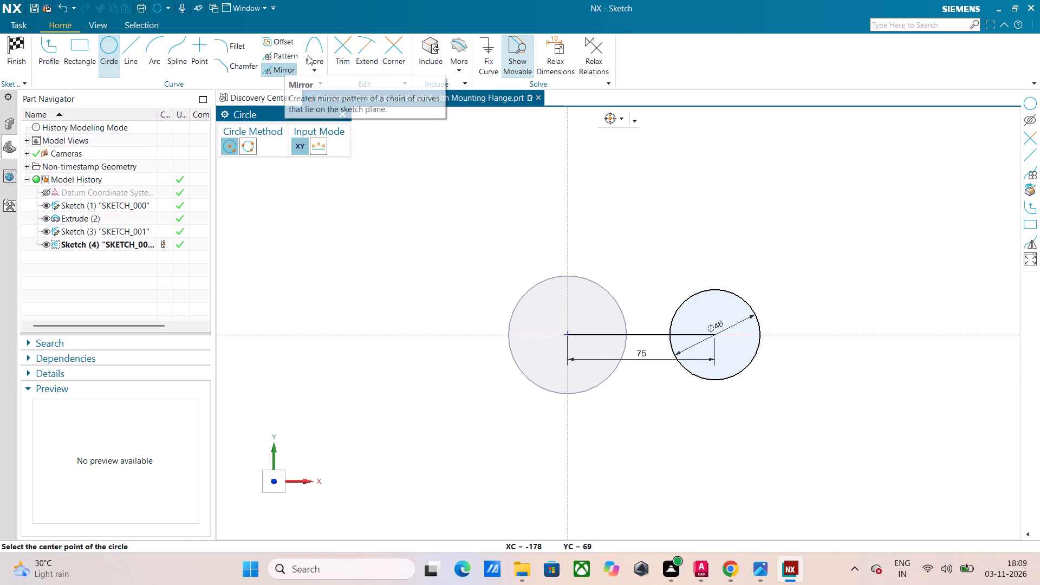
# Offset the 75 mm line symmetrically by 23 mm to both sides with one copy.
pyautogui.click(276, 42)
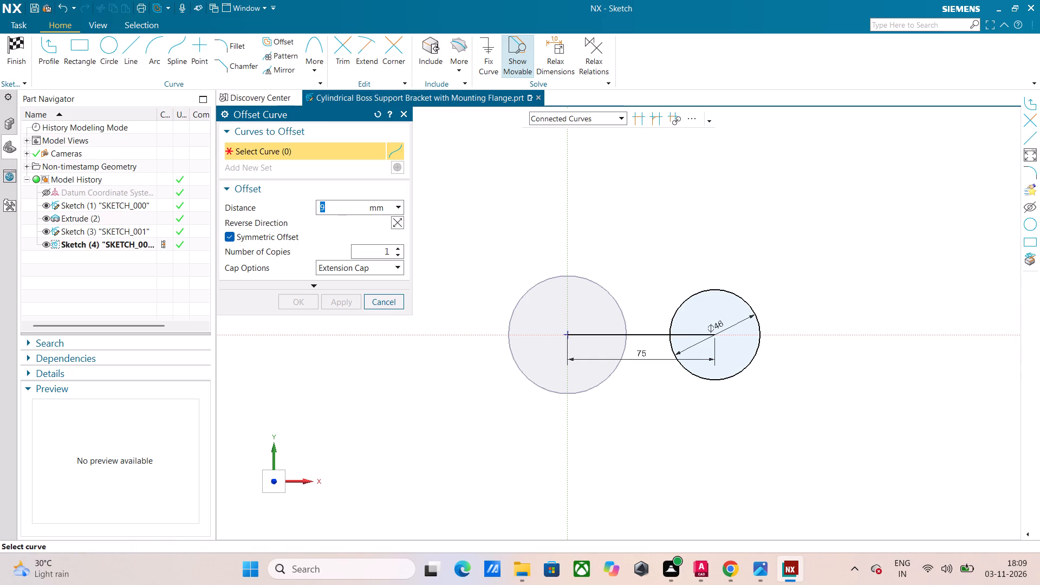
pyautogui.write('23')
pyautogui.press('Return')
pyautogui.click(639, 336)
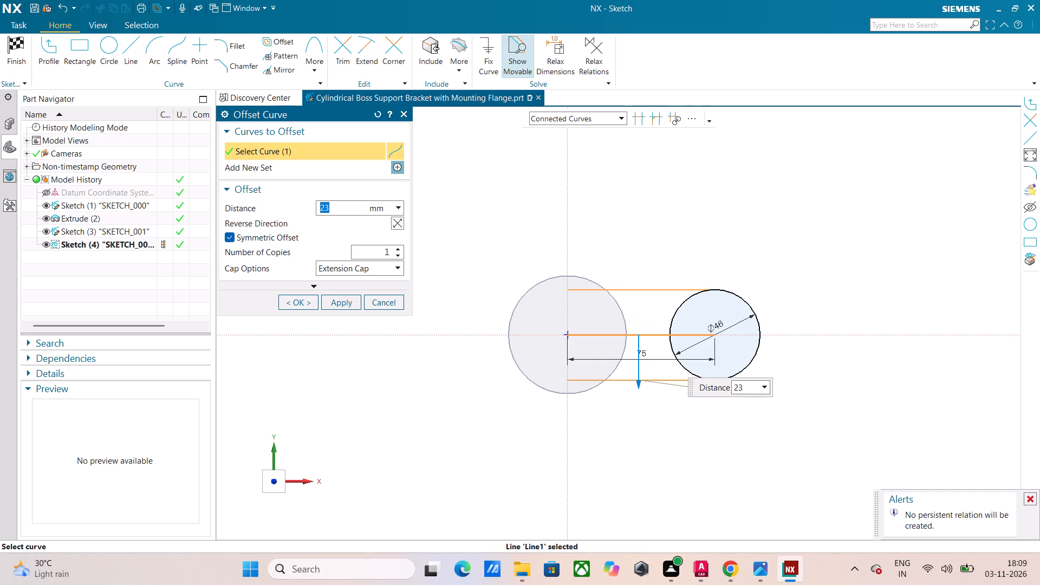
pyautogui.click(644, 309)
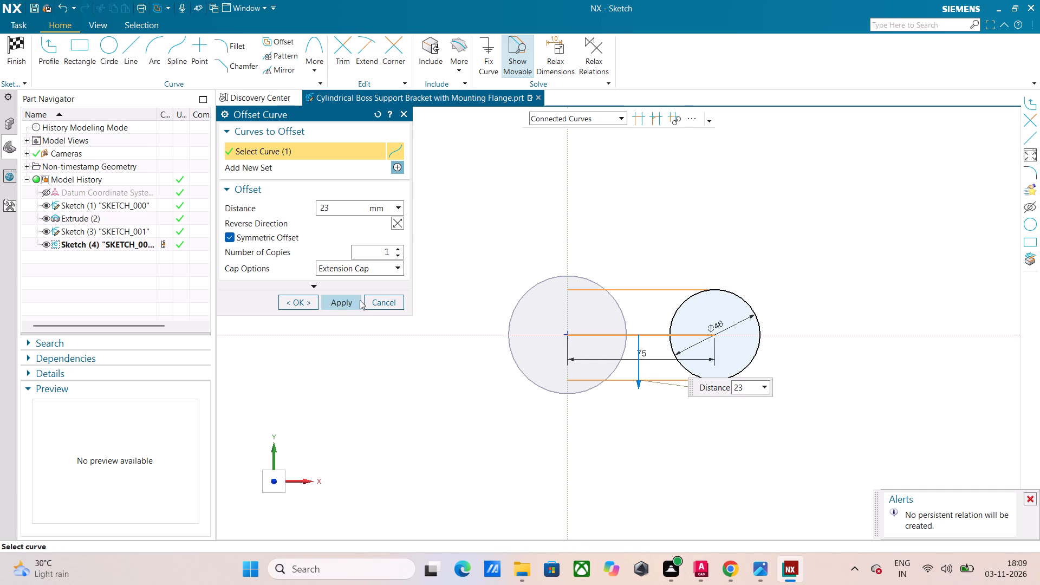
pyautogui.click(355, 300)
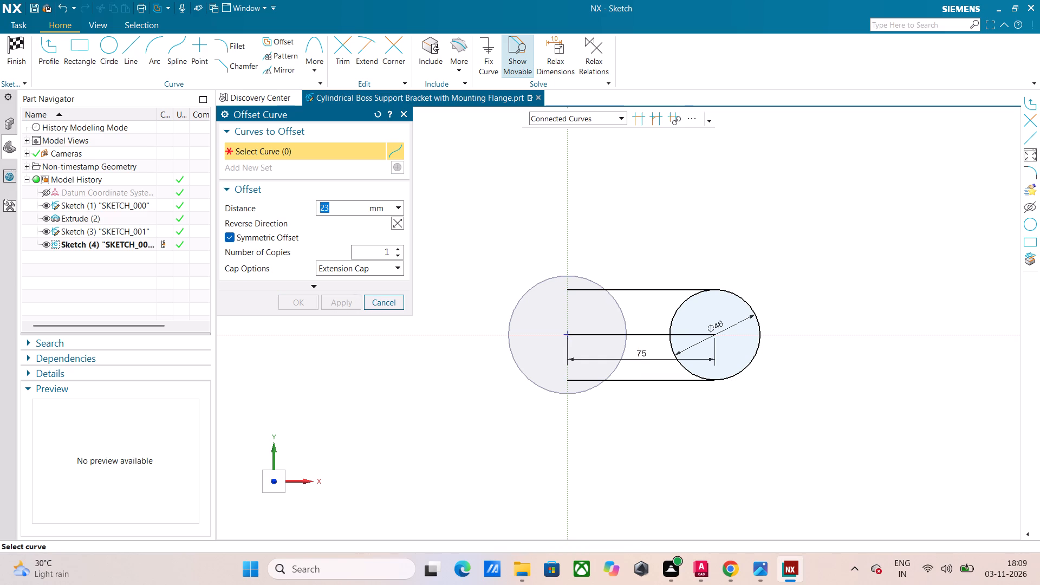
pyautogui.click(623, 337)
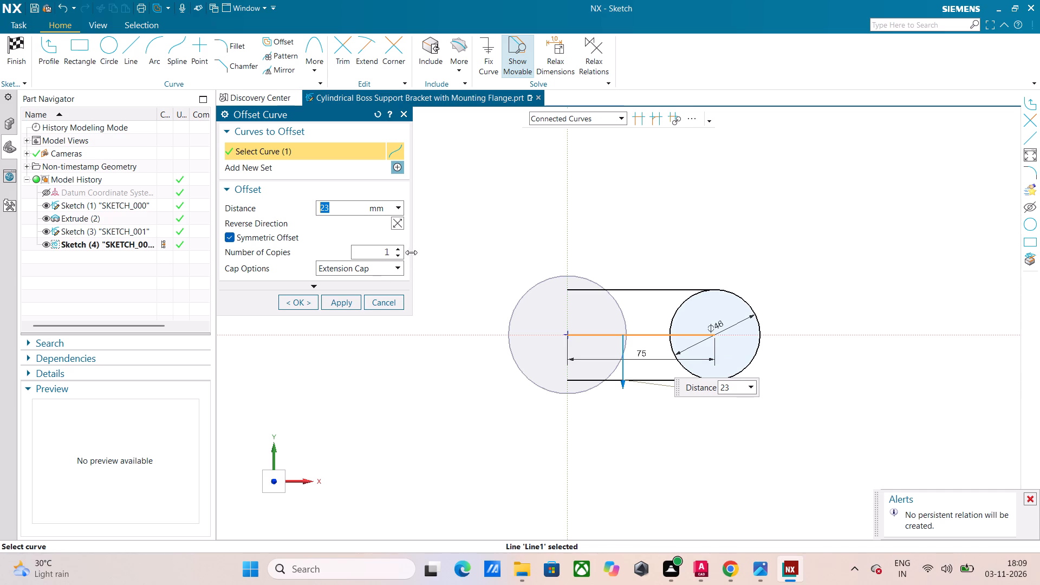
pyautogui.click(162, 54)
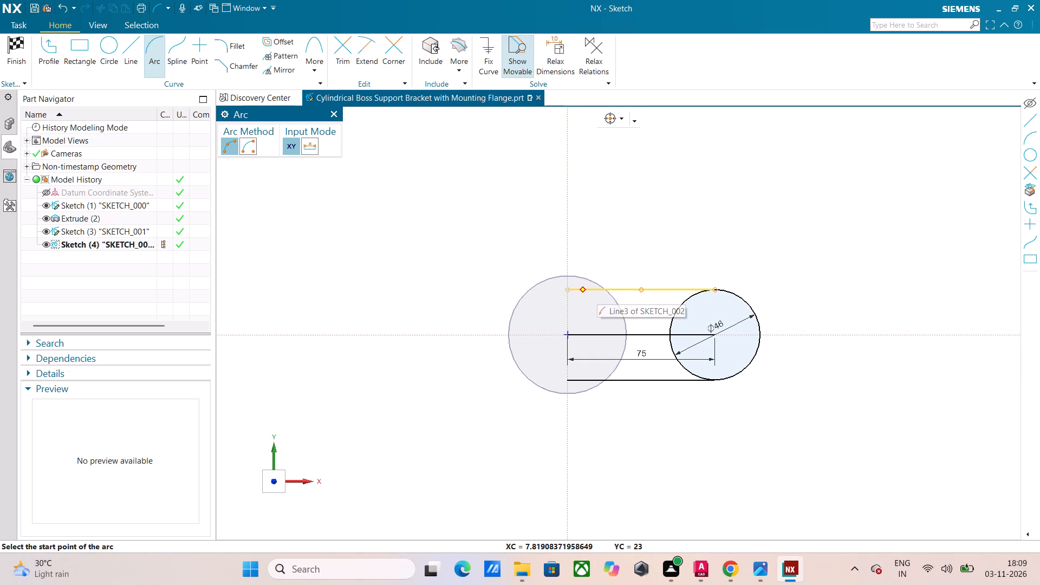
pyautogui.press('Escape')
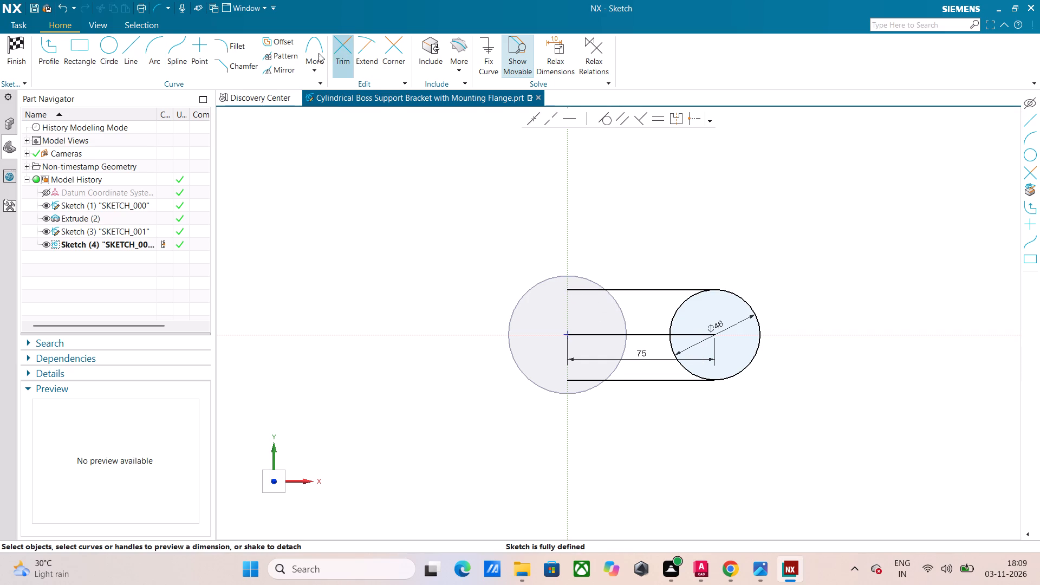
# Project the cylindrical boss's circular edge into the sketch.
pyautogui.click(463, 69)
pyautogui.click(491, 105)
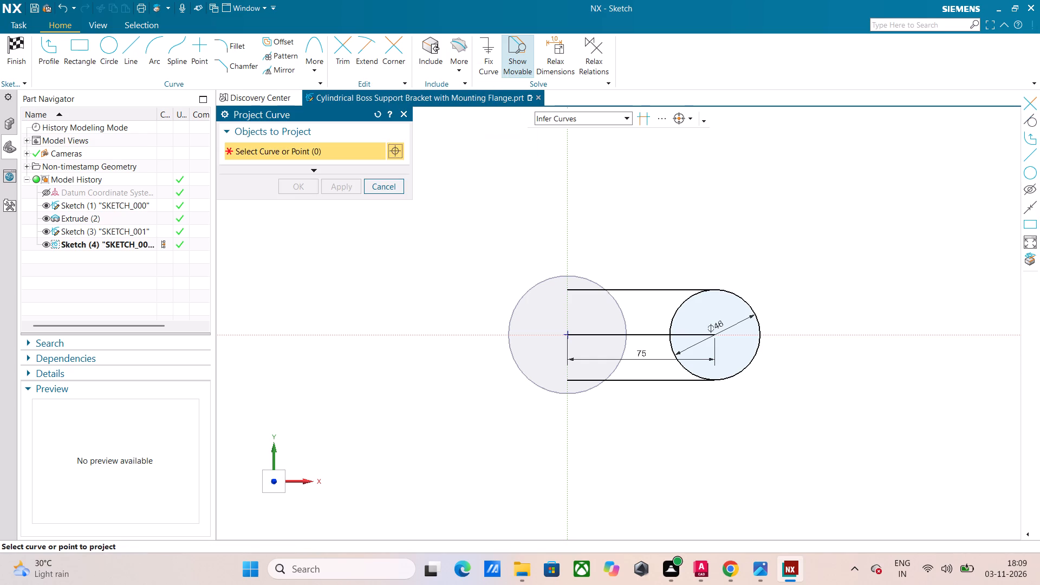
pyautogui.click(542, 281)
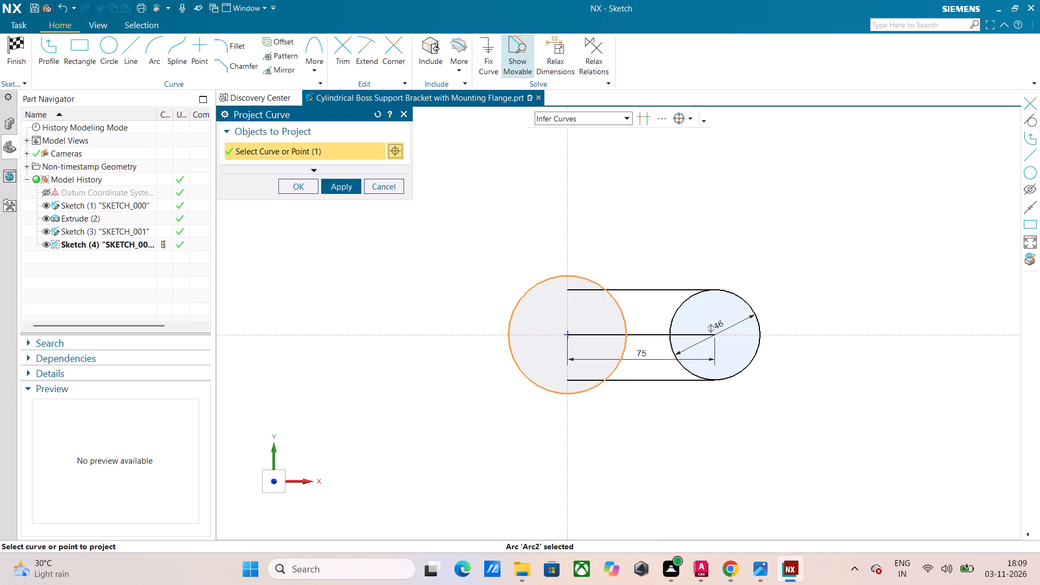
pyautogui.click(351, 192)
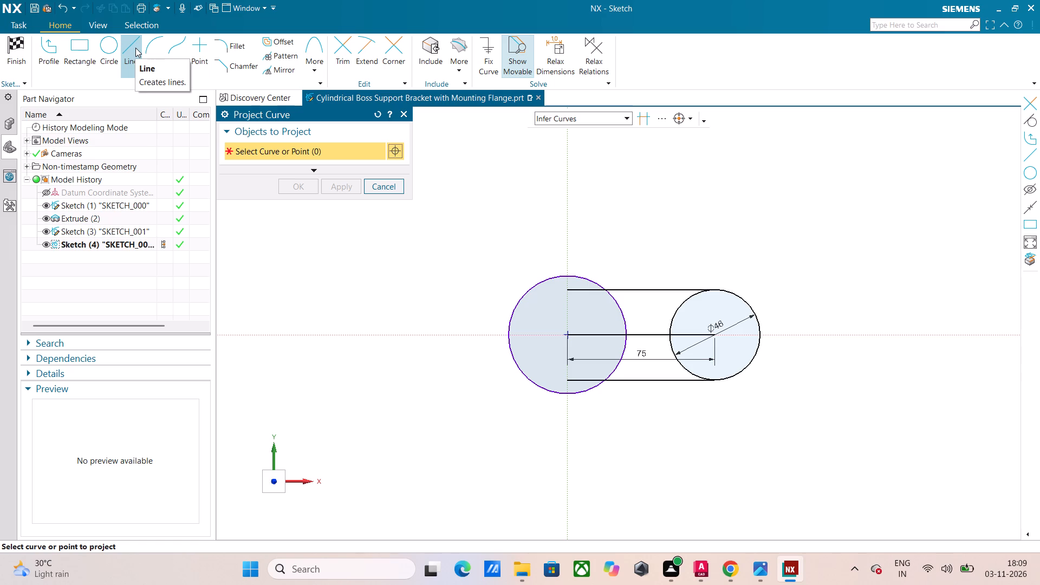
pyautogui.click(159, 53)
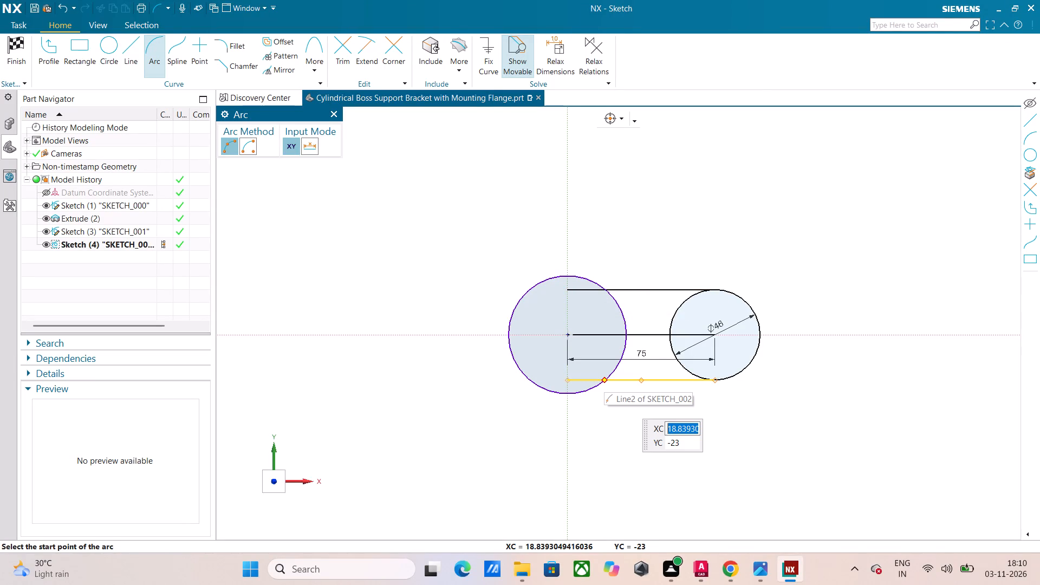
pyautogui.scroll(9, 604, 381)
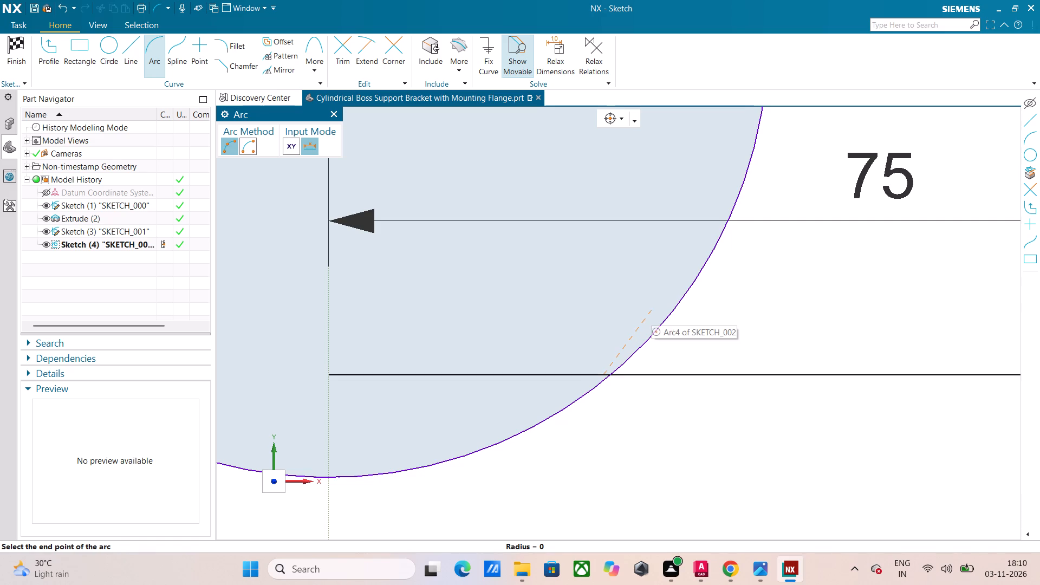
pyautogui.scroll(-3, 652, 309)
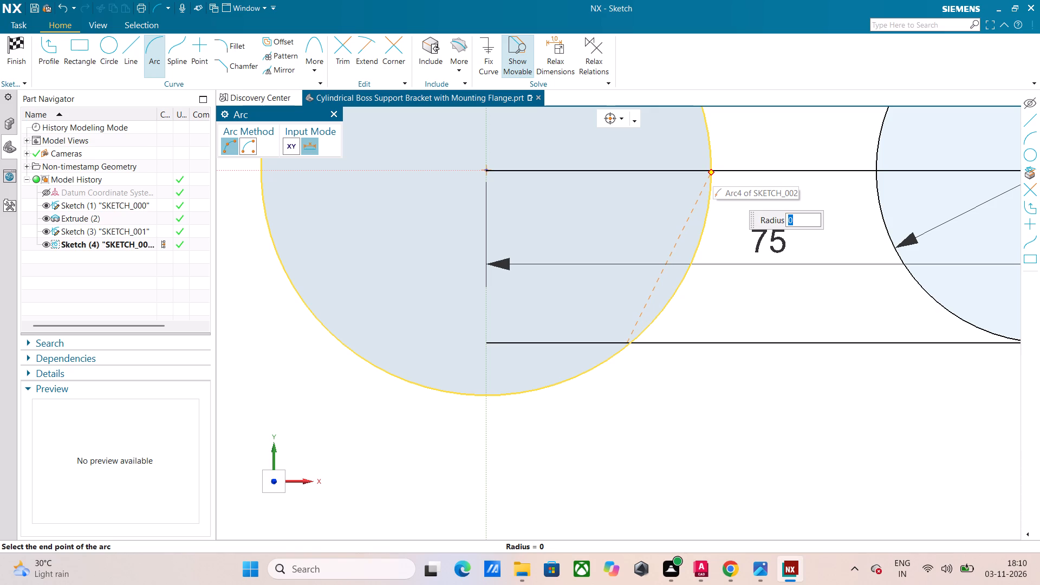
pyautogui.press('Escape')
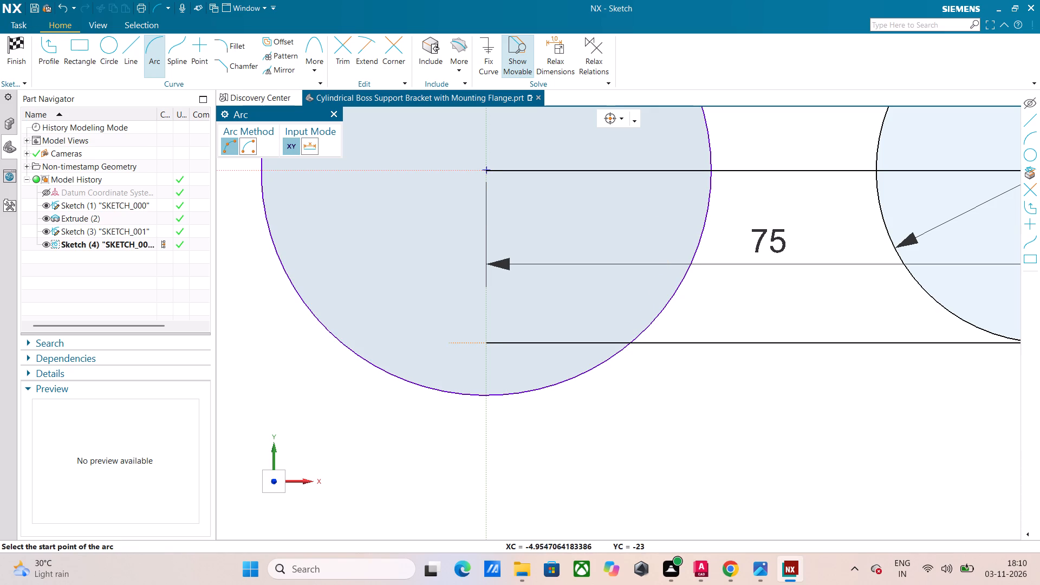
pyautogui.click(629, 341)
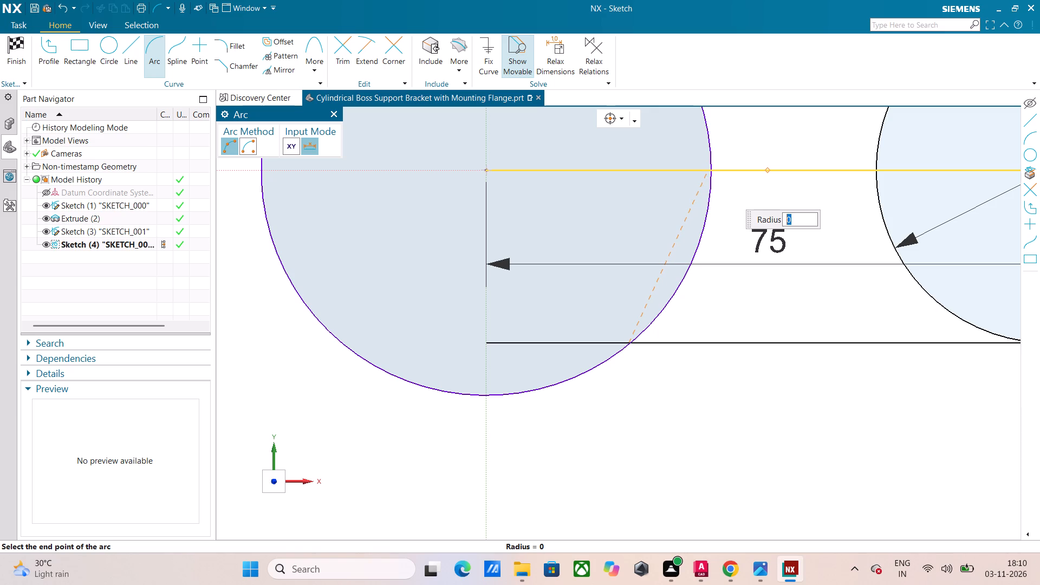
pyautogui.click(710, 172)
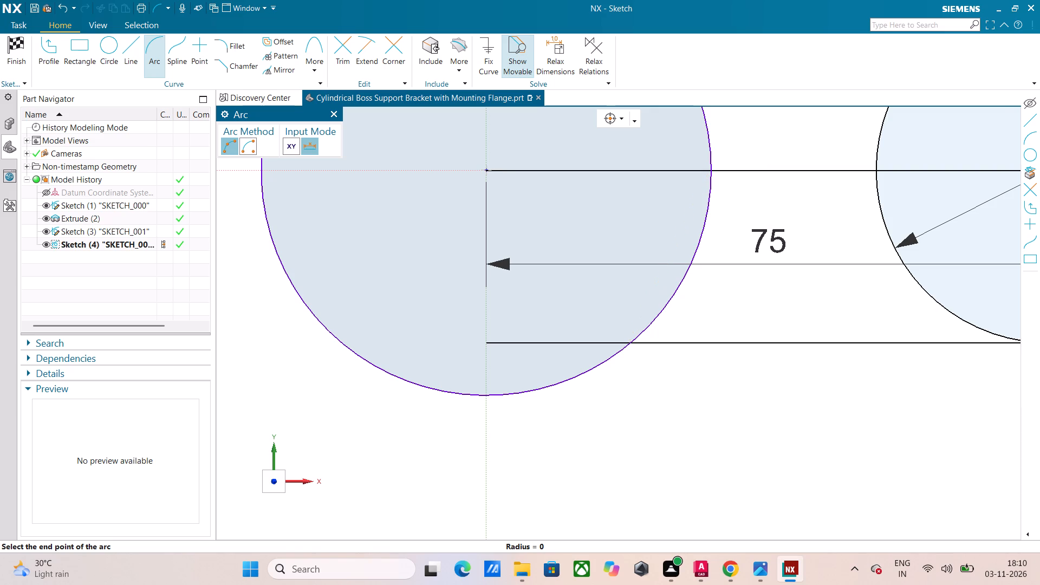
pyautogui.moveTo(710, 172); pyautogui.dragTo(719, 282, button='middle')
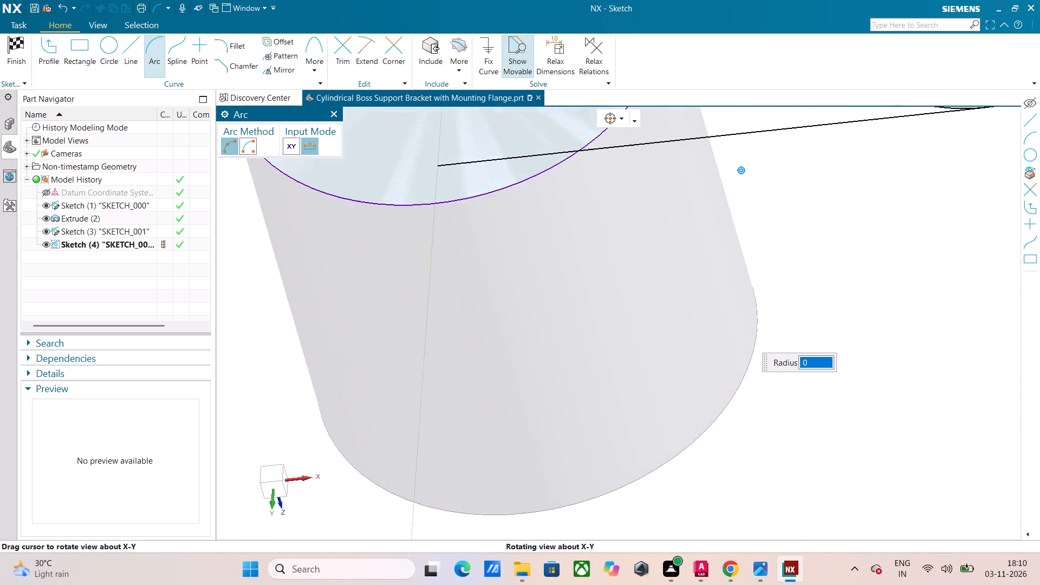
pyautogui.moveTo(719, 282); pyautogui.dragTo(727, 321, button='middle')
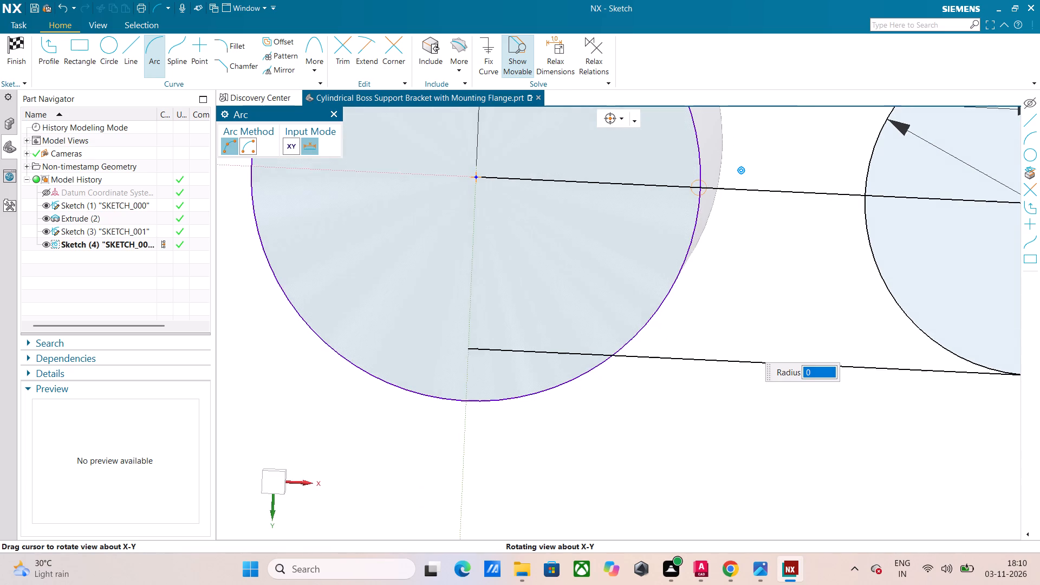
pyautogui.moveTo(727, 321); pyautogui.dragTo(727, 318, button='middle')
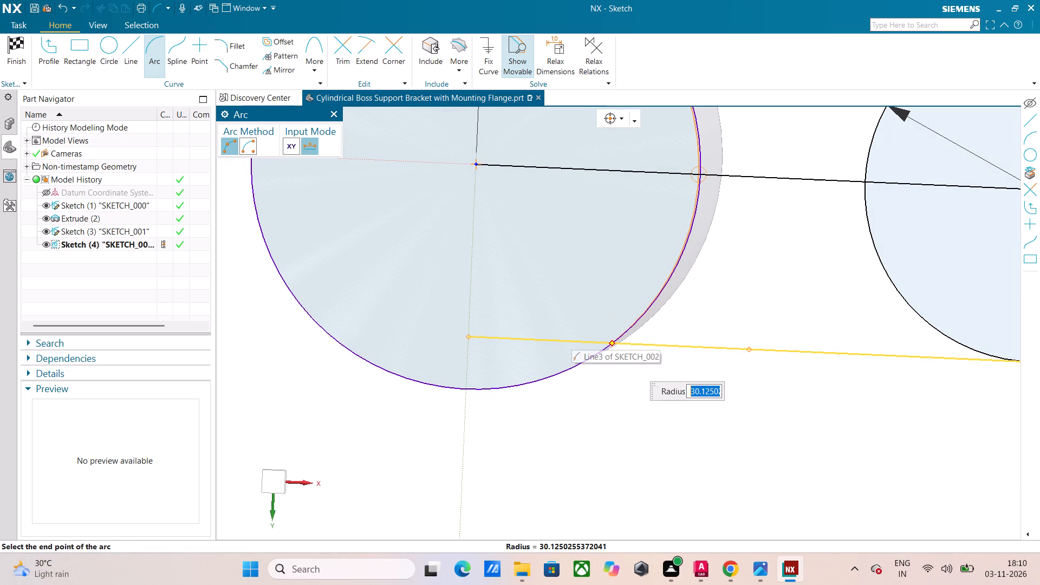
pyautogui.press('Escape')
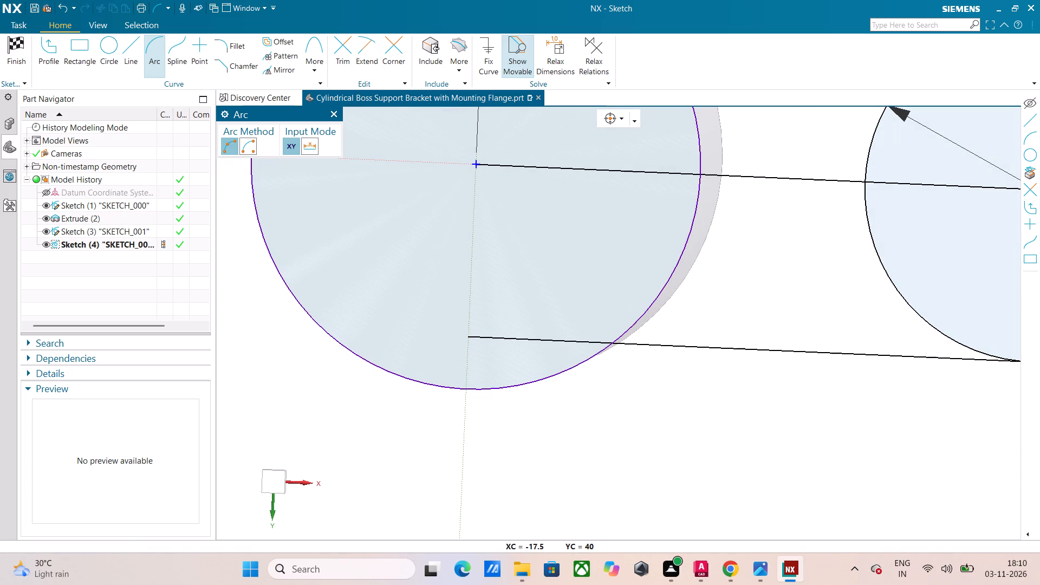
# Undo the projected boss edge, the offset lines, the 46 mm circle and the 75 mm line, and finish the emptied sketch.
pyautogui.hotkey('ctrl', 'z')
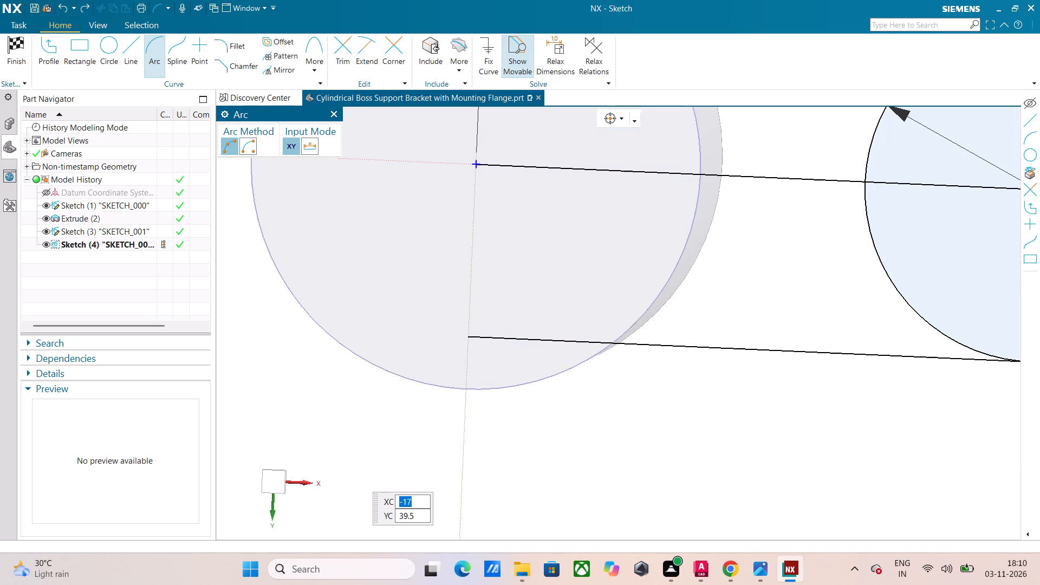
pyautogui.scroll(-3, 547, 413)
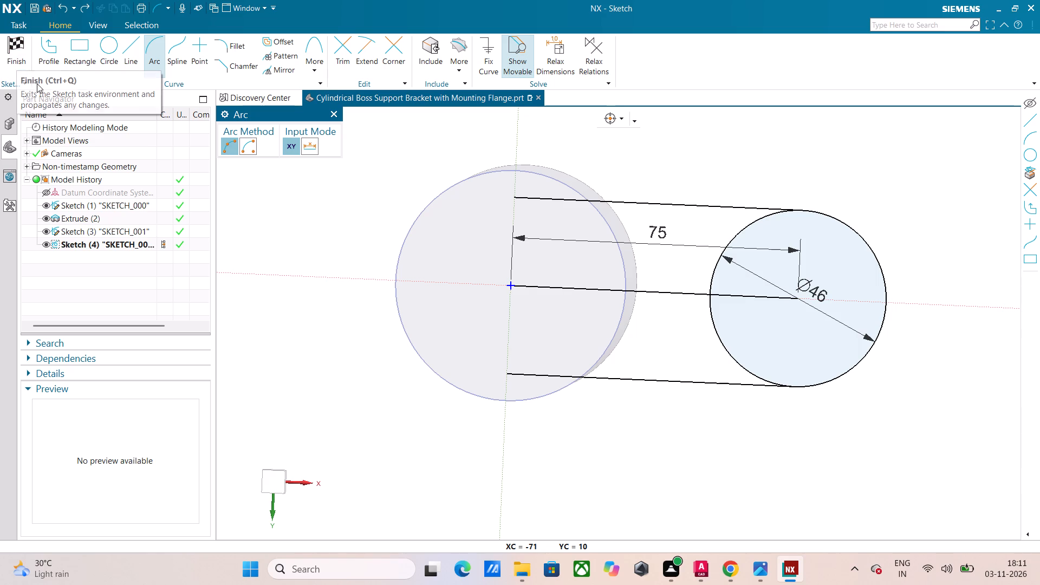
pyautogui.hotkey('ctrl', 'z')
pyautogui.hotkey('ctrl', 'z')
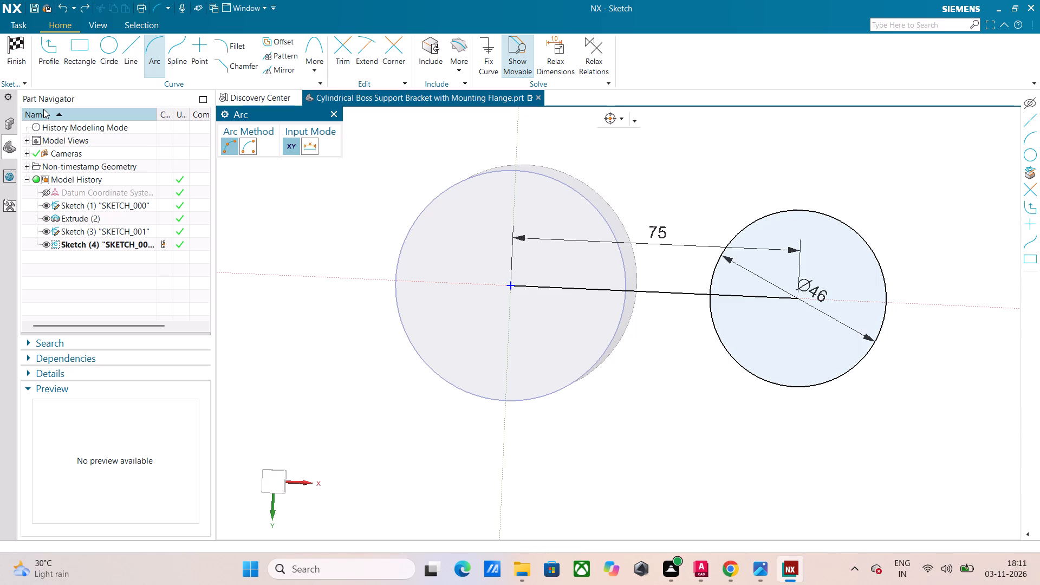
pyautogui.hotkey('ctrl', 'z')
pyautogui.hotkey('ctrl', 'z')
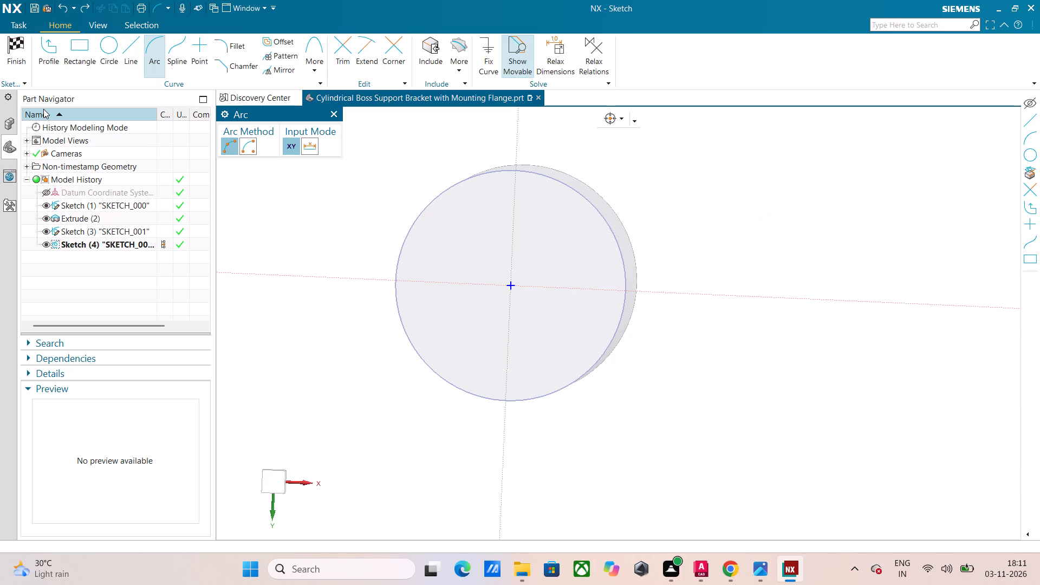
pyautogui.press('z')
pyautogui.click(16, 62)
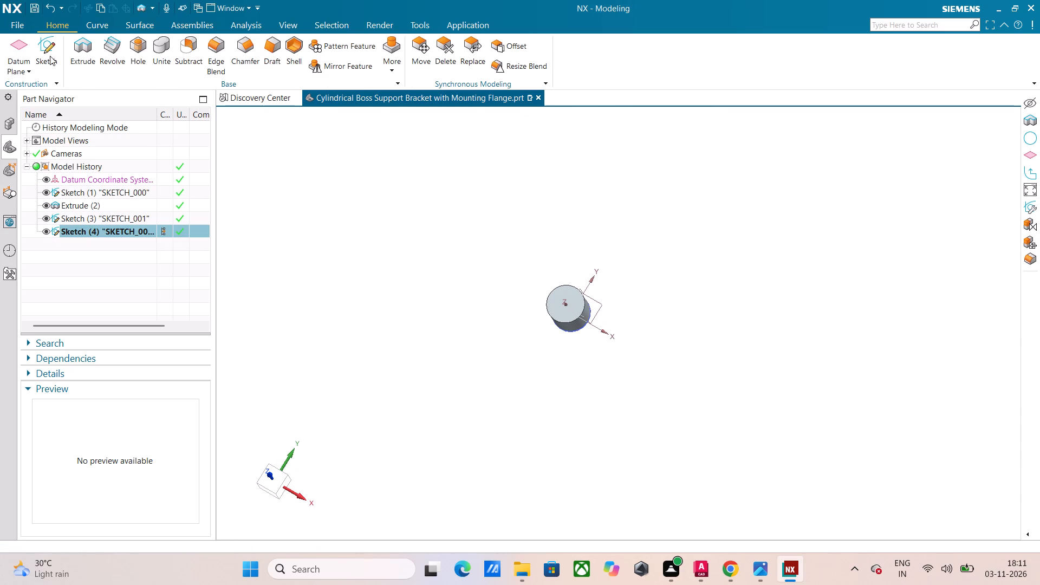
# Start a new sketch on the Top plane and draw a 75 mm line from the origin at angle 0.
pyautogui.click(43, 49)
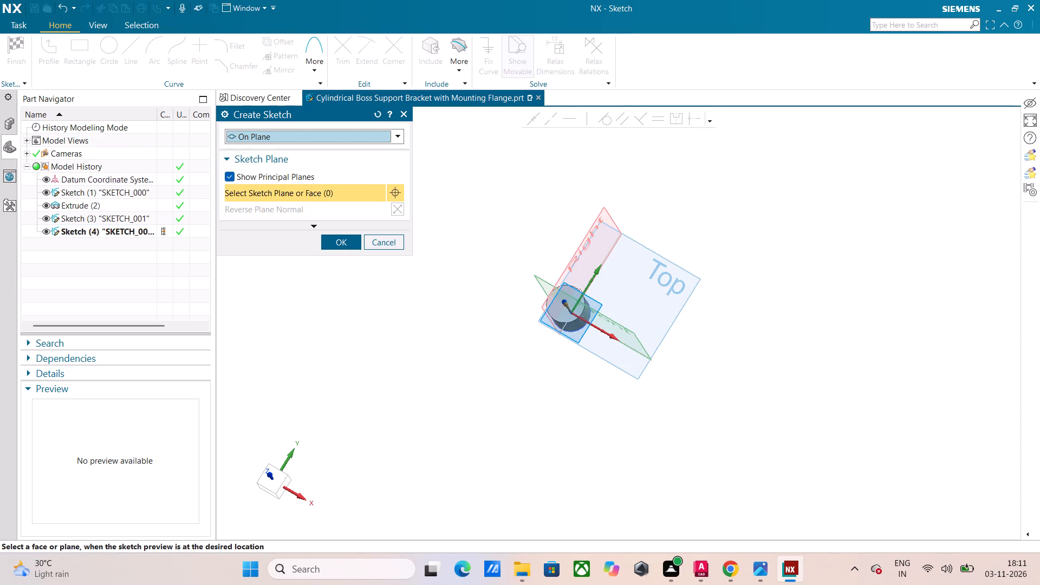
pyautogui.click(693, 278)
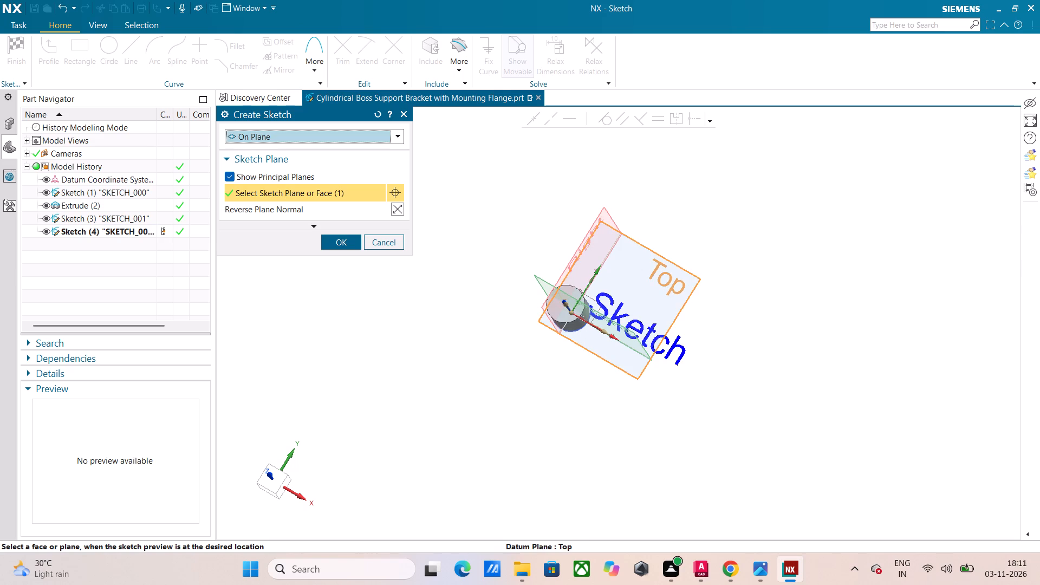
pyautogui.click(342, 245)
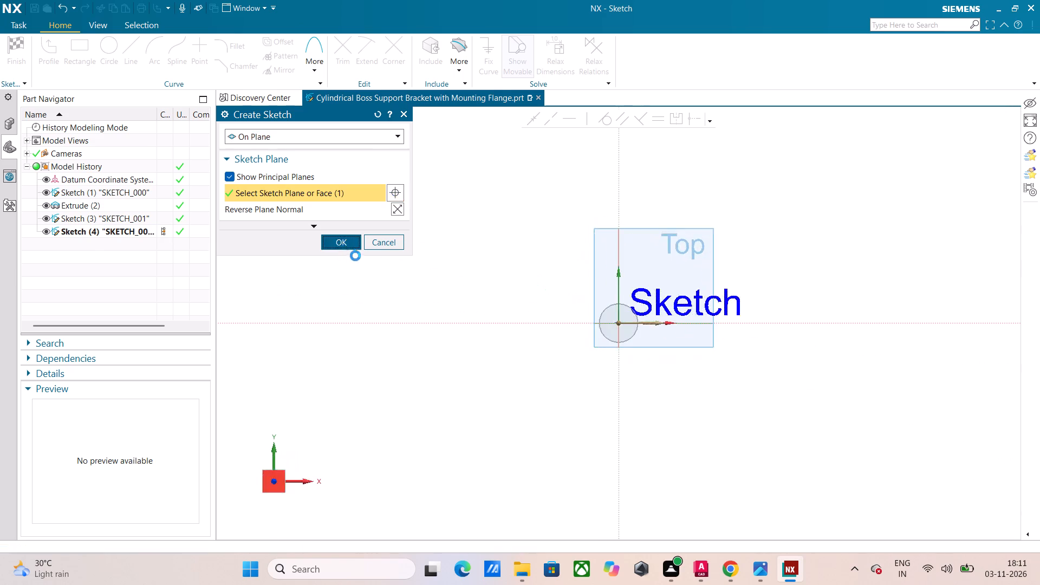
pyautogui.scroll(6, 654, 329)
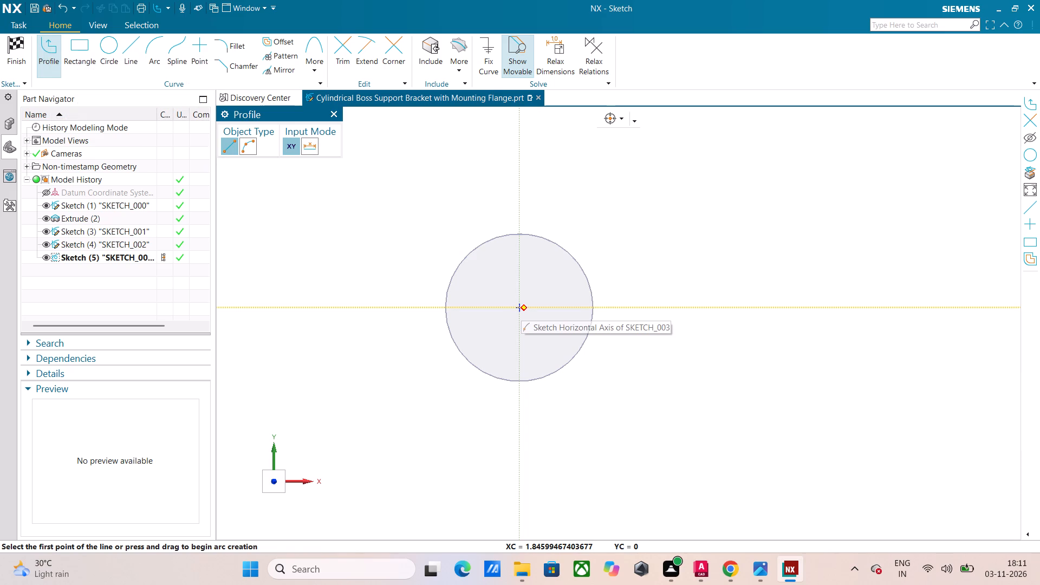
pyautogui.press('0')
pyautogui.press('Return')
pyautogui.press('0')
pyautogui.press('Return')
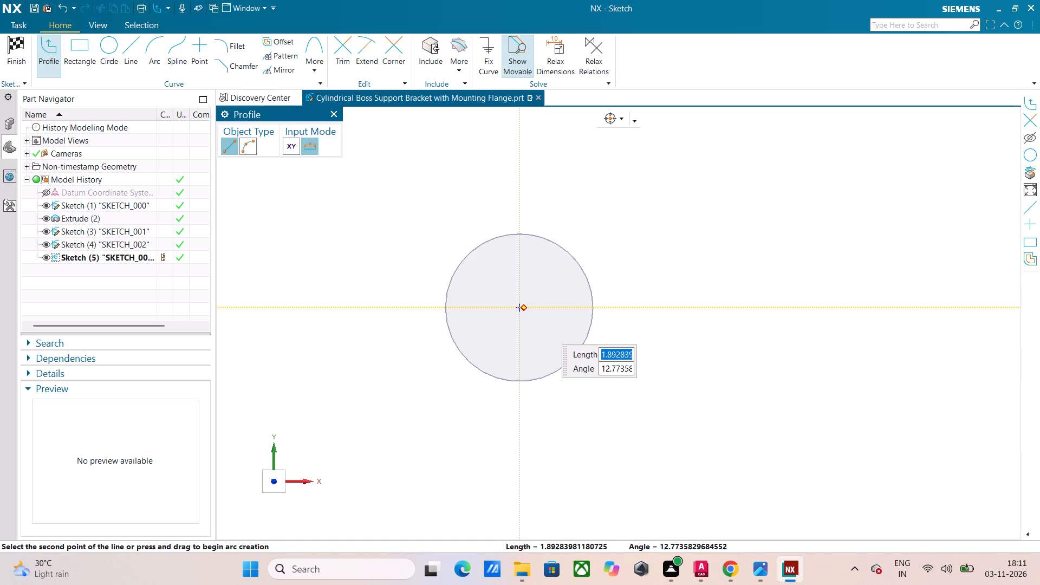
pyautogui.write('75')
pyautogui.press('Return')
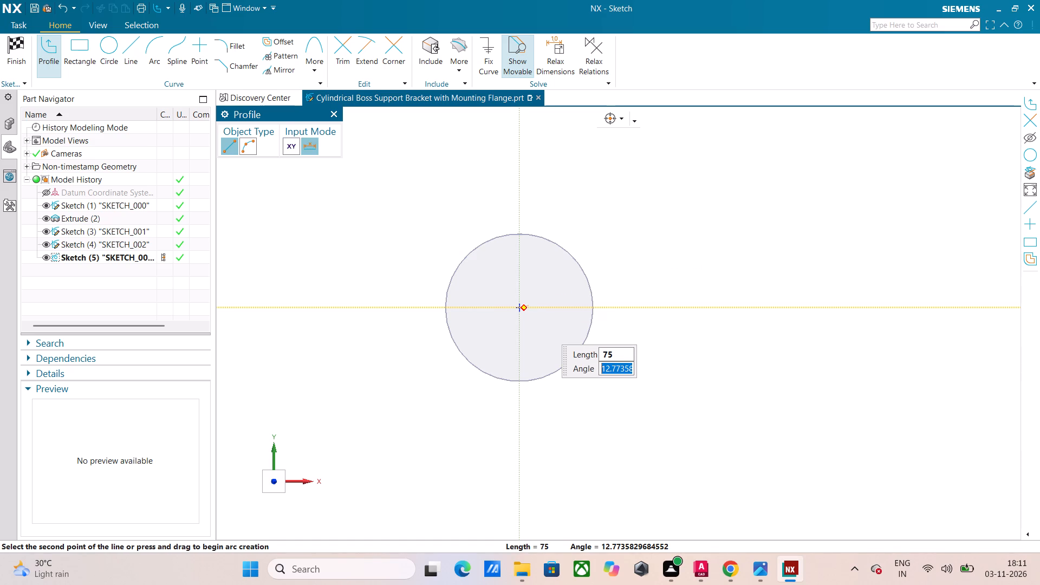
pyautogui.press('0')
pyautogui.press('Return')
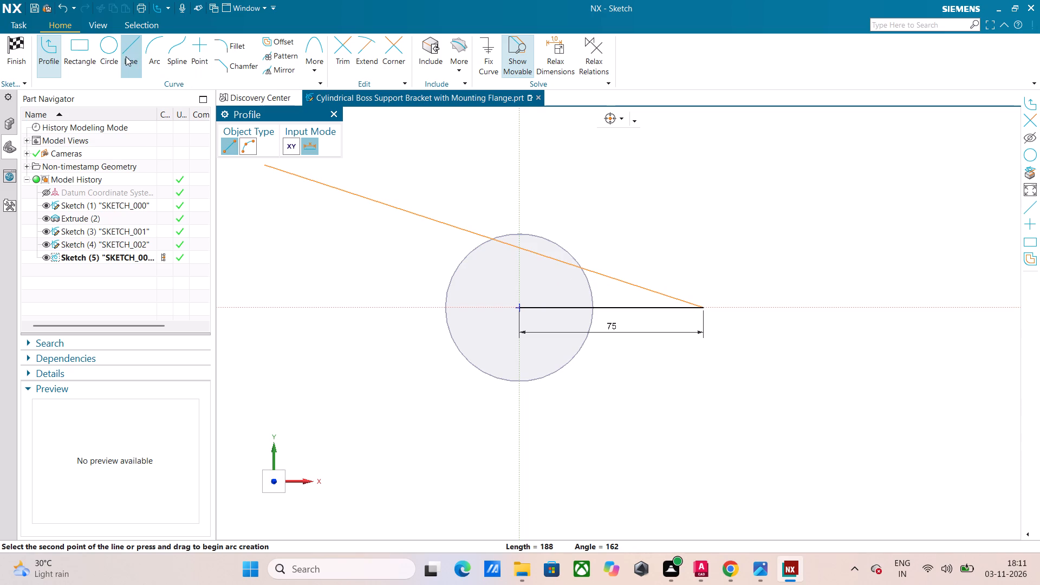
# Draw a 46 mm diameter circle centred on the far end of the 75 mm line.
pyautogui.click(108, 47)
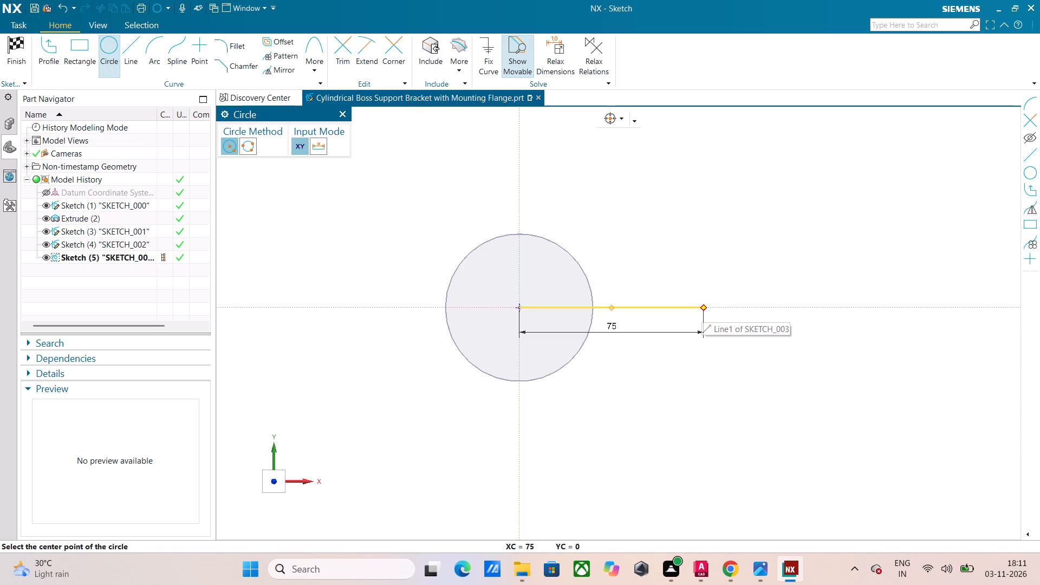
pyautogui.press('Return')
pyautogui.press('Return')
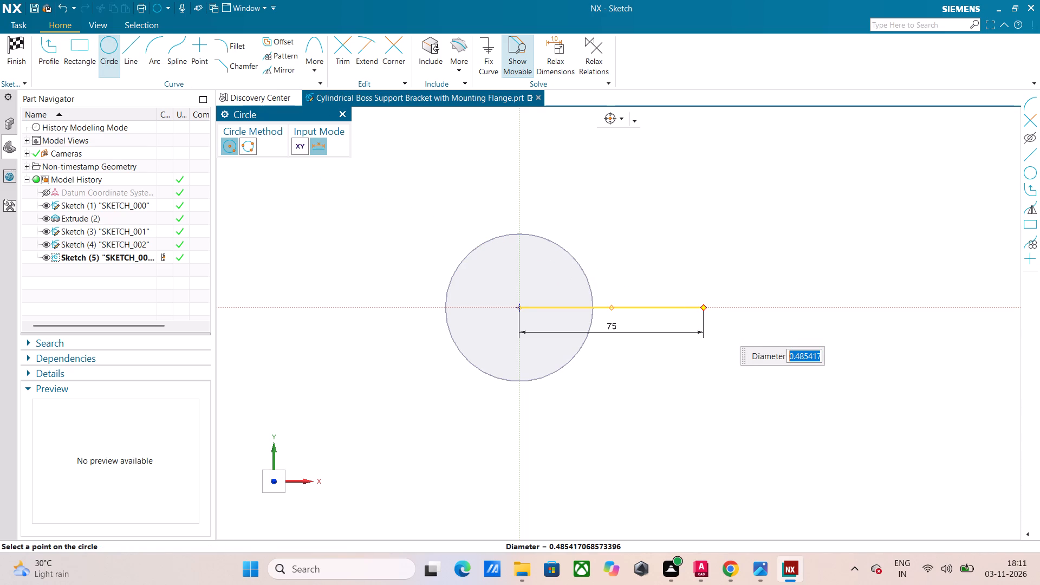
pyautogui.write('46')
pyautogui.press('Return')
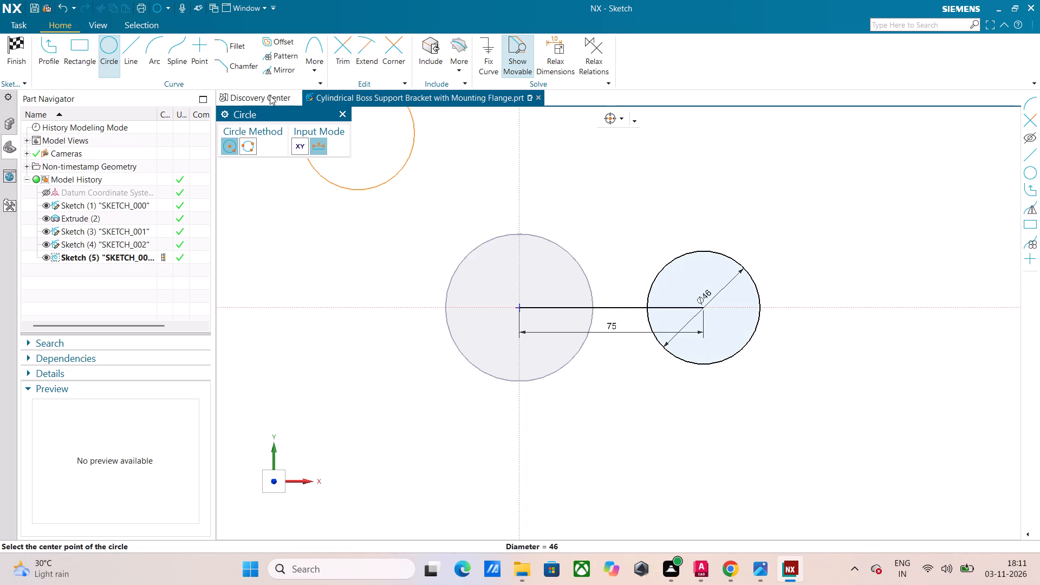
# Offset the 75 mm line symmetrically by 23 mm to both sides with one copy.
pyautogui.click(283, 37)
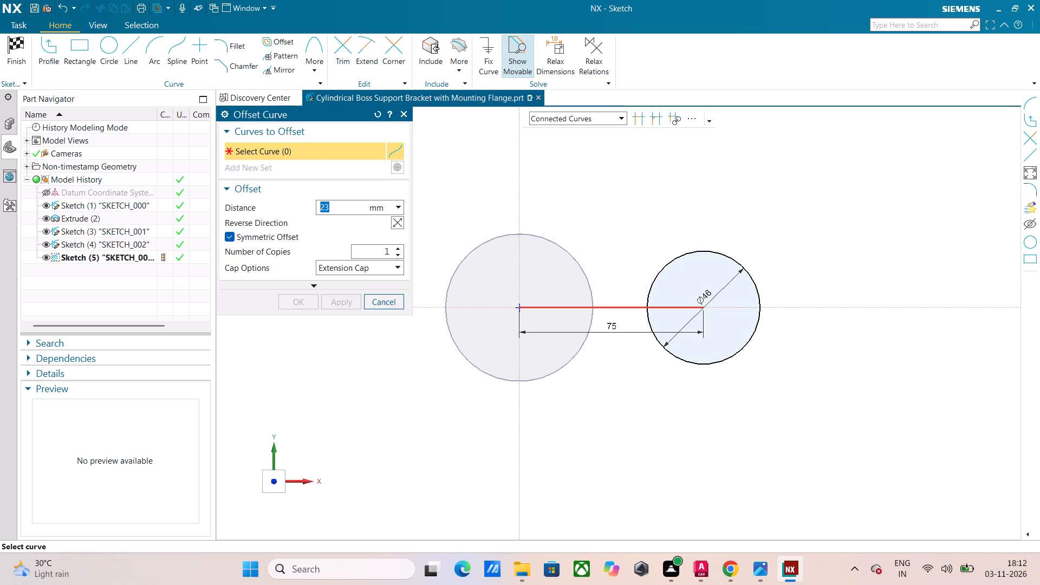
pyautogui.click(555, 309)
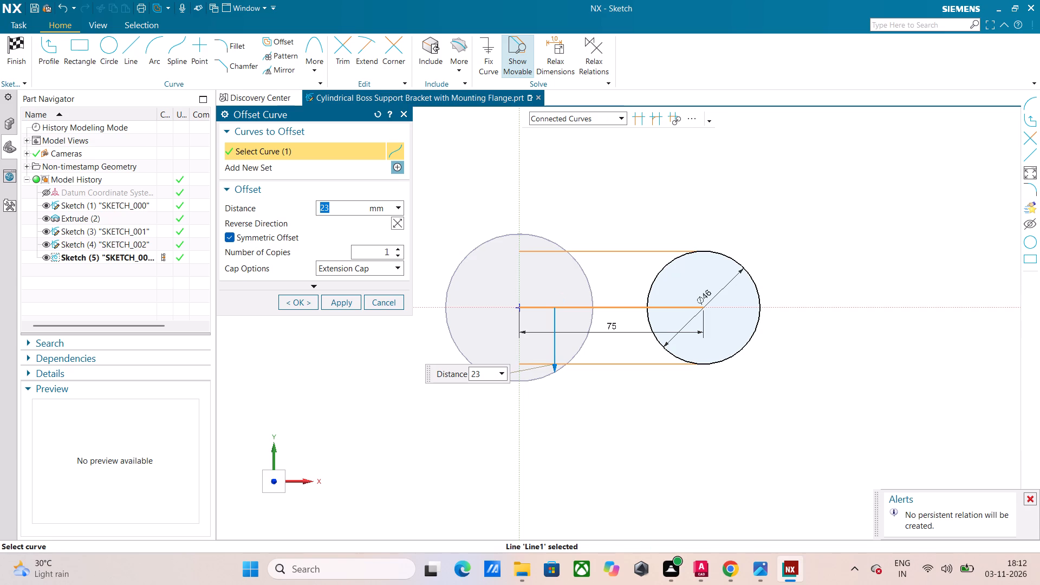
pyautogui.press('Return')
pyautogui.click(343, 302)
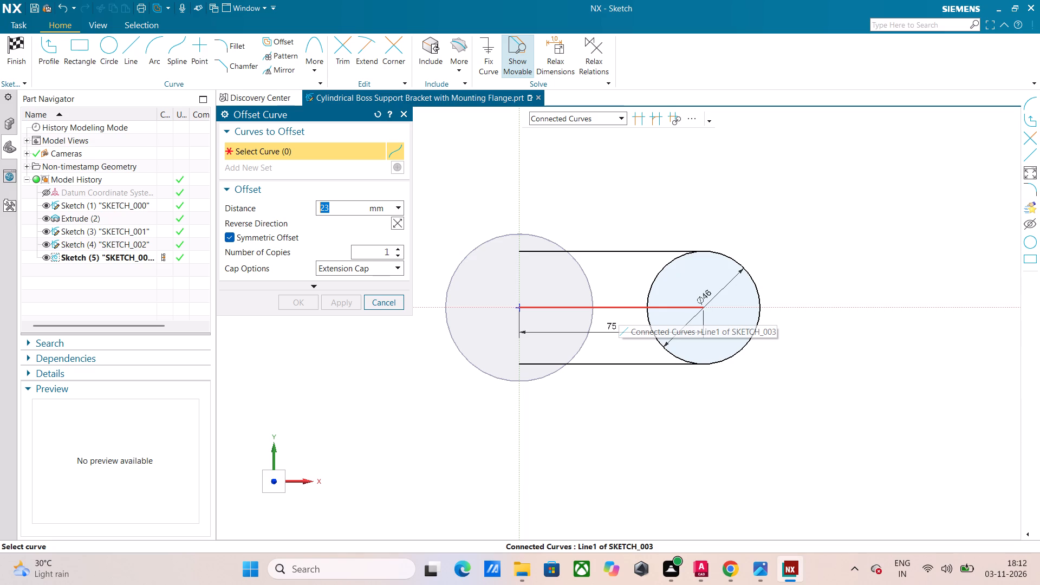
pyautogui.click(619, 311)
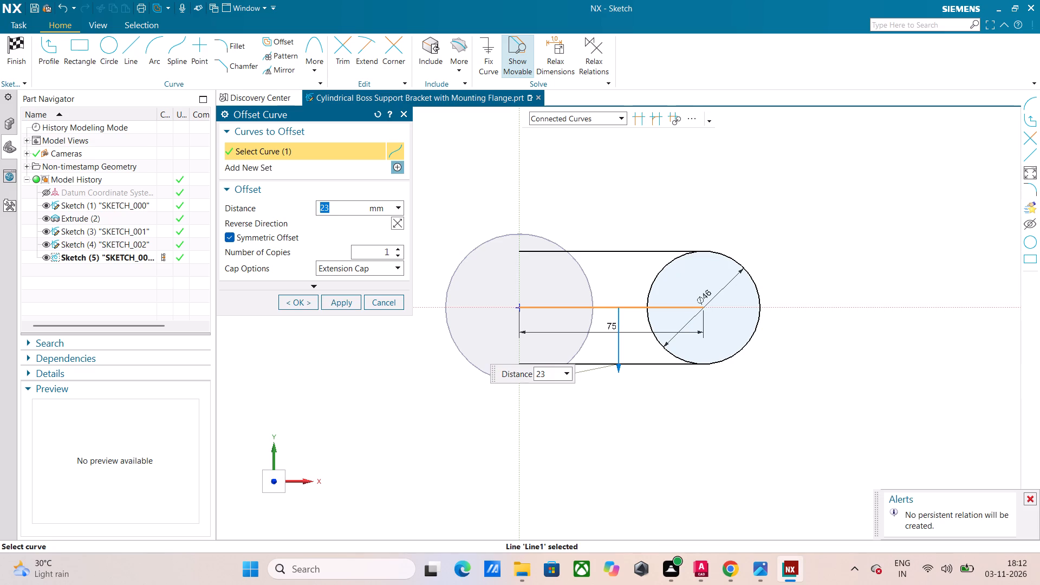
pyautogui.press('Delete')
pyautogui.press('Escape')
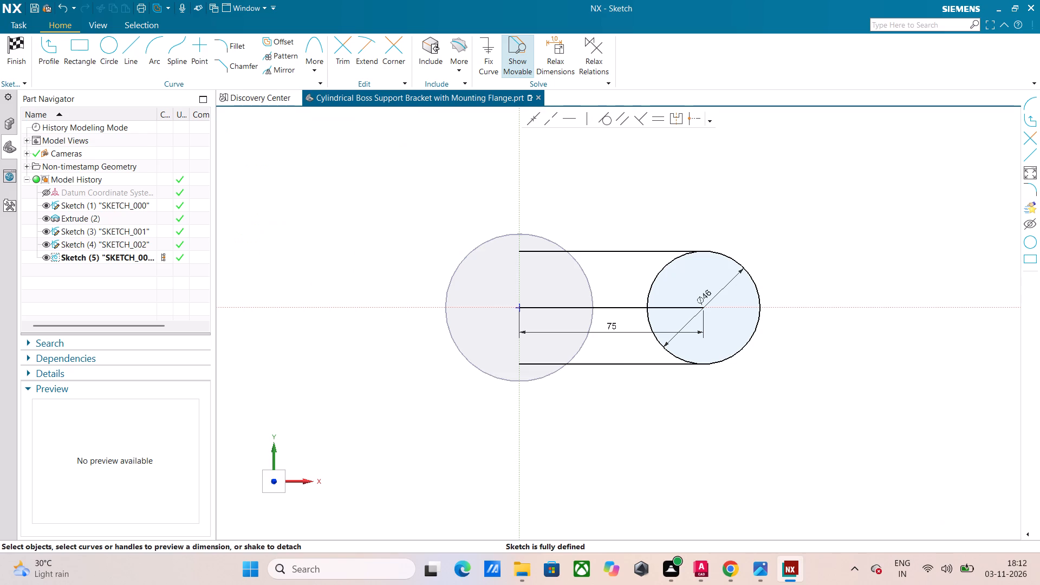
# Delete the 75 mm centre line between the two offset lines.
pyautogui.click(628, 307)
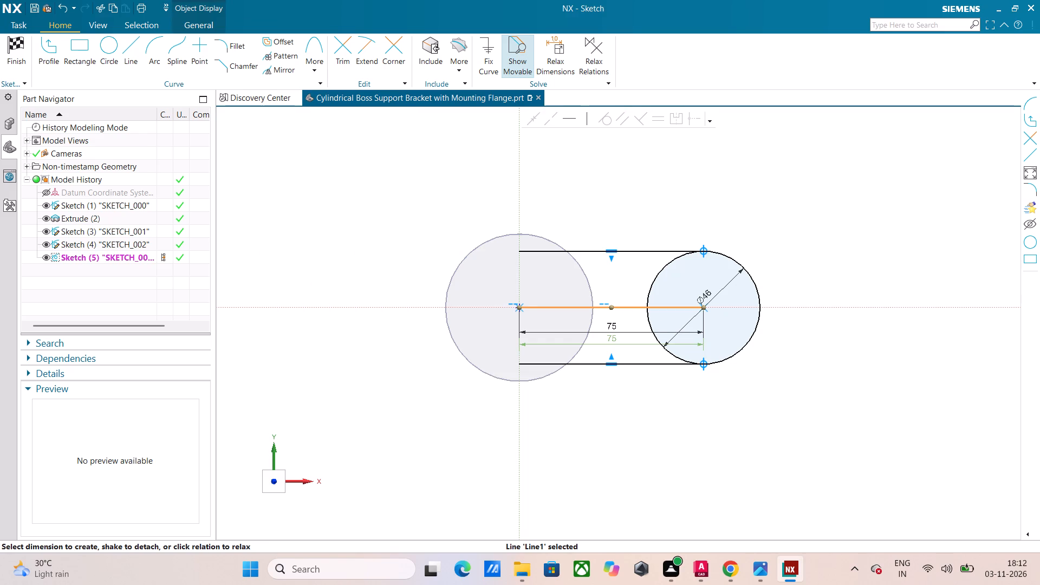
pyautogui.press('Delete')
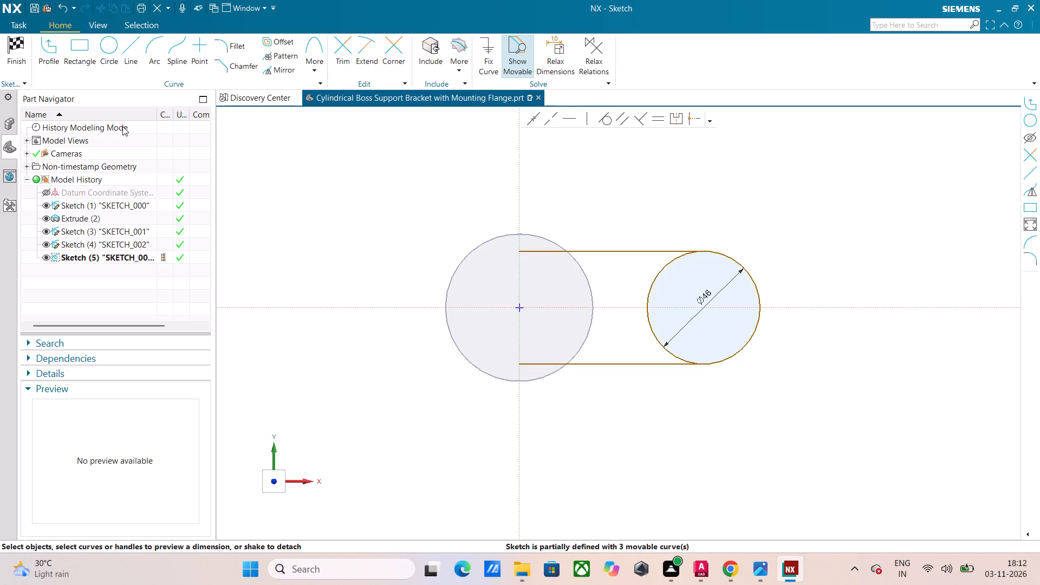
# Draw a 60 mm diameter circle centred on the sketch origin.
pyautogui.click(111, 57)
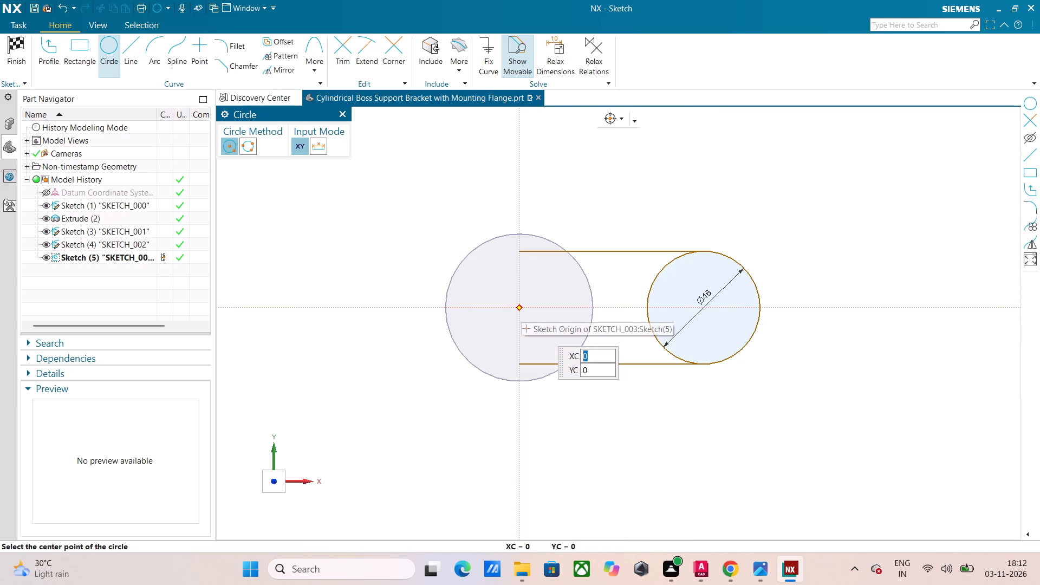
pyautogui.press('Return')
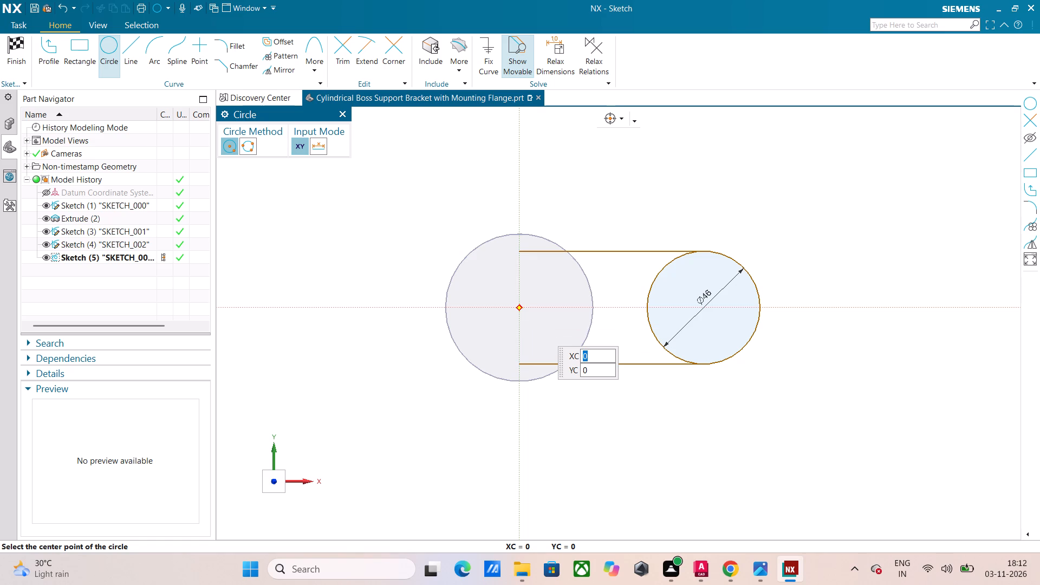
pyautogui.press('0')
pyautogui.press('Return')
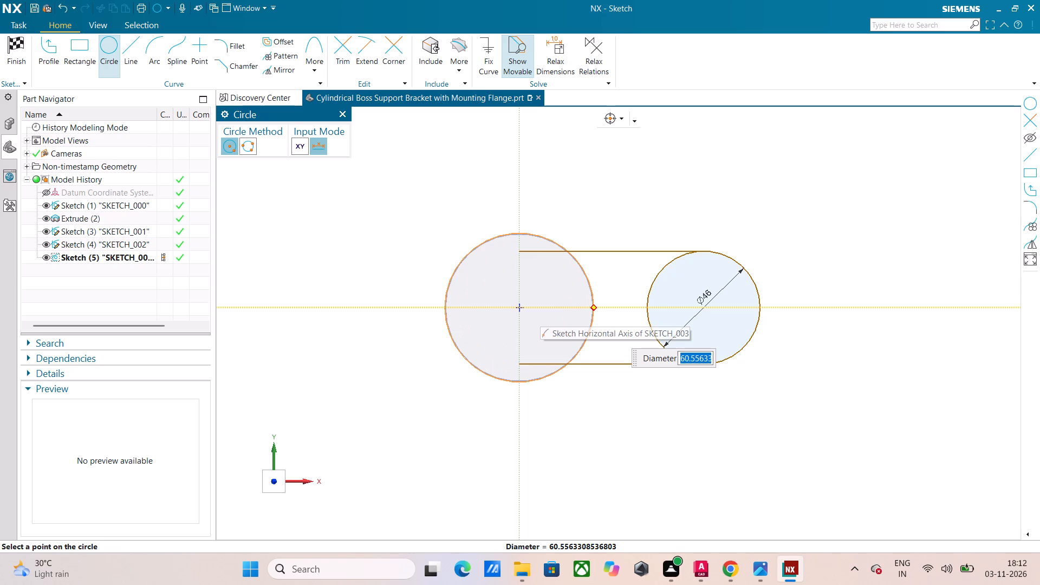
pyautogui.write('60')
pyautogui.press('Return')
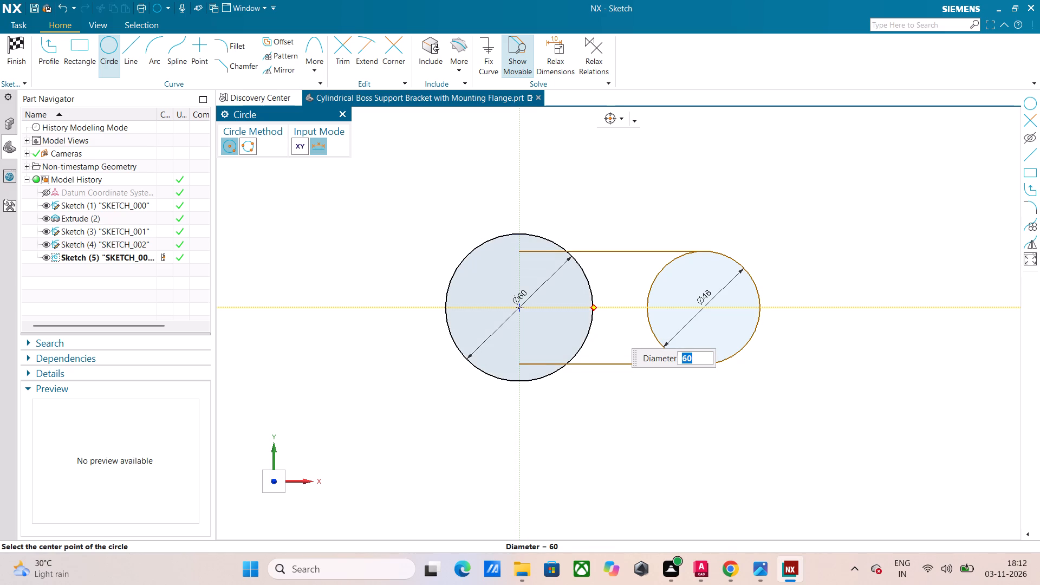
pyautogui.press('Escape')
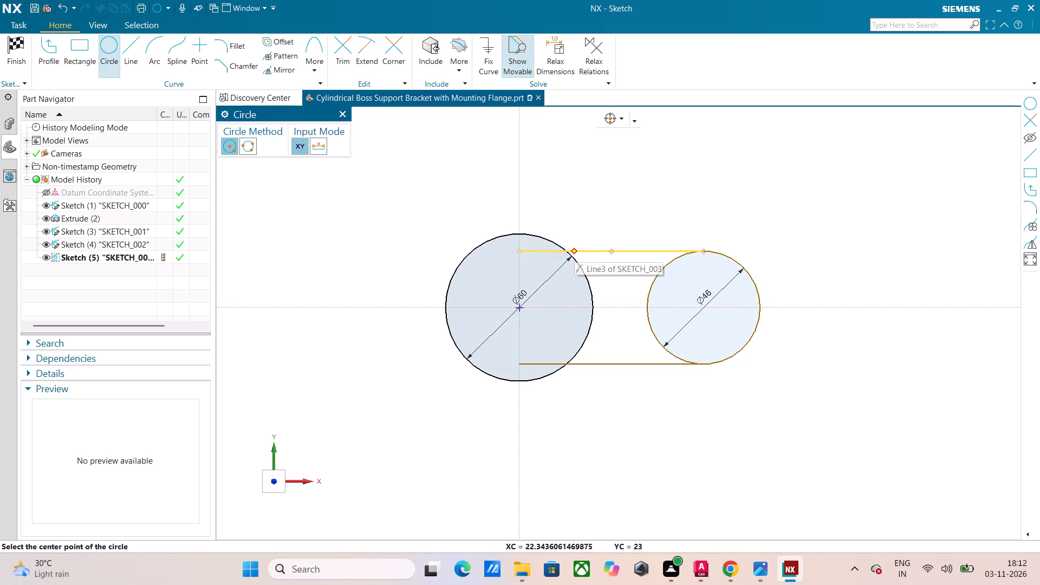
# Trim the 60 mm circle's outer arc, the line portions inside it and the 46 mm circle's inner arc, leaving the arm outline, and finish the sketch.
pyautogui.click(341, 40)
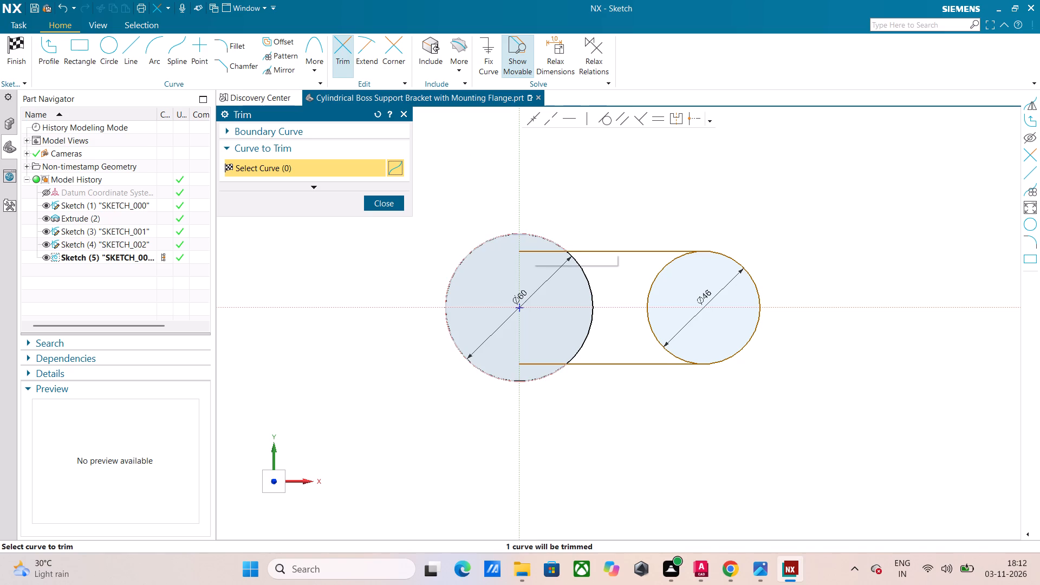
pyautogui.click(532, 239)
pyautogui.click(536, 249)
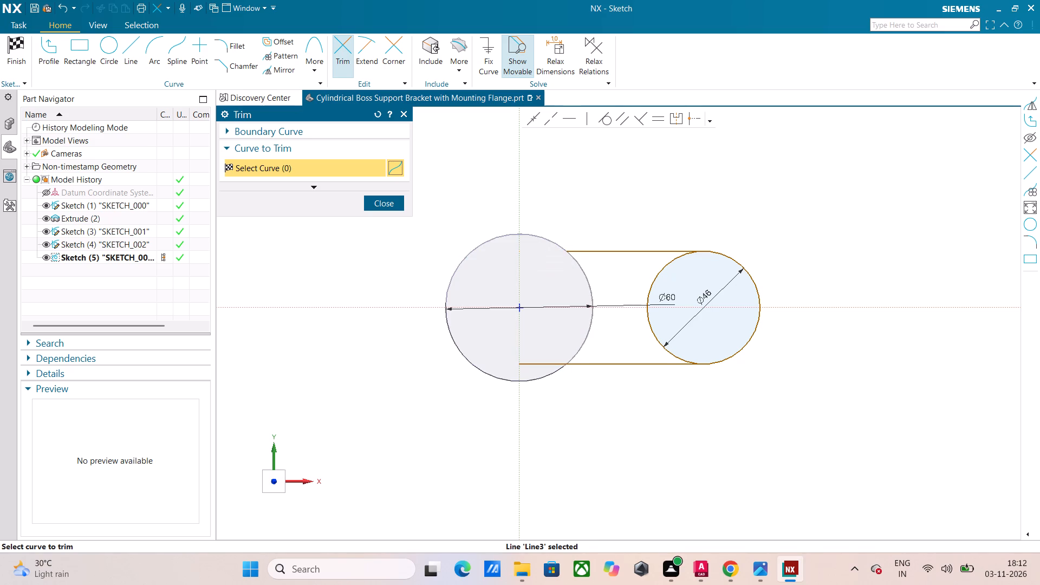
pyautogui.click(551, 363)
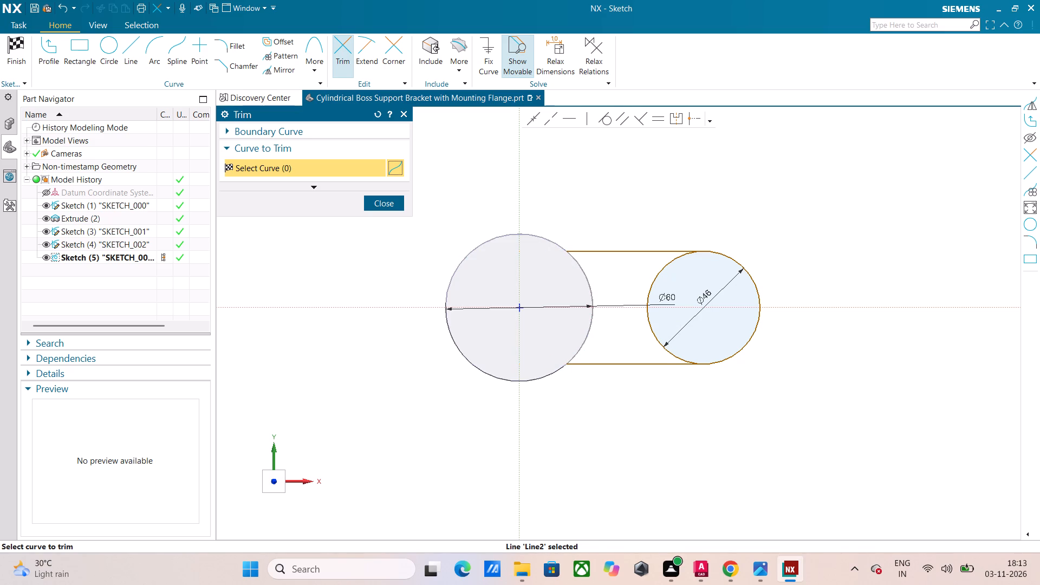
pyautogui.click(409, 113)
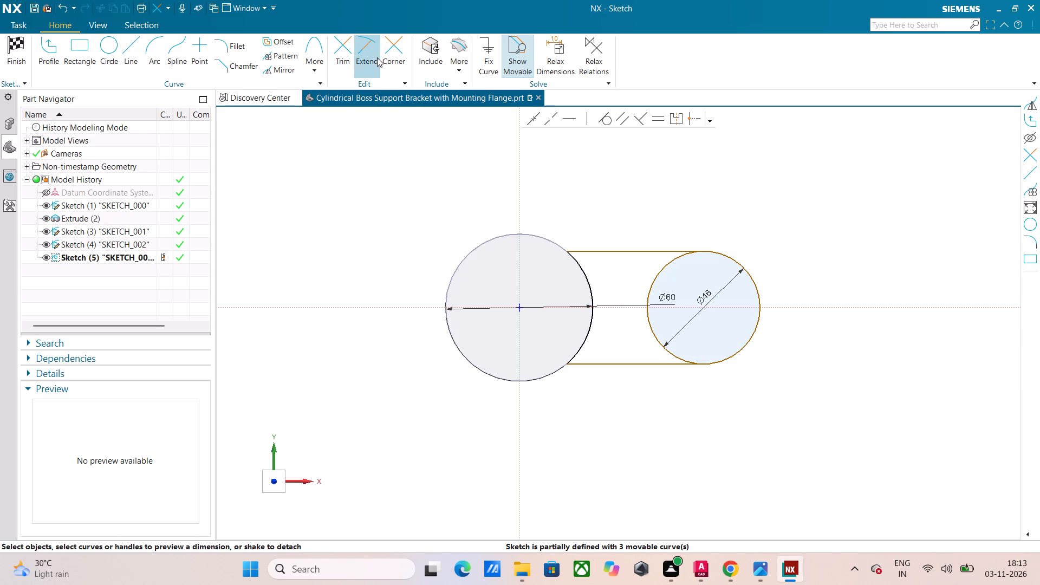
pyautogui.click(347, 51)
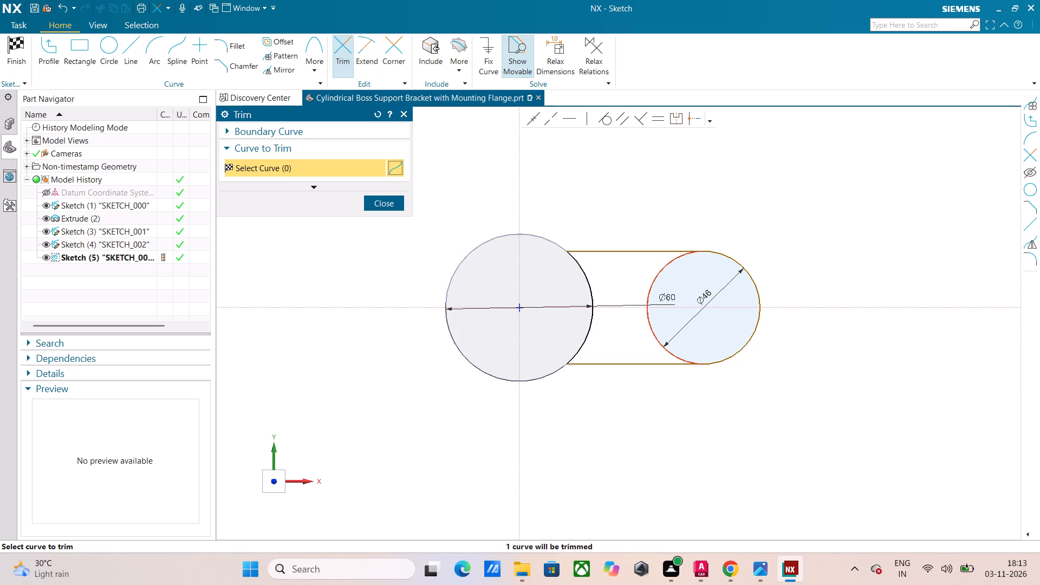
pyautogui.click(651, 289)
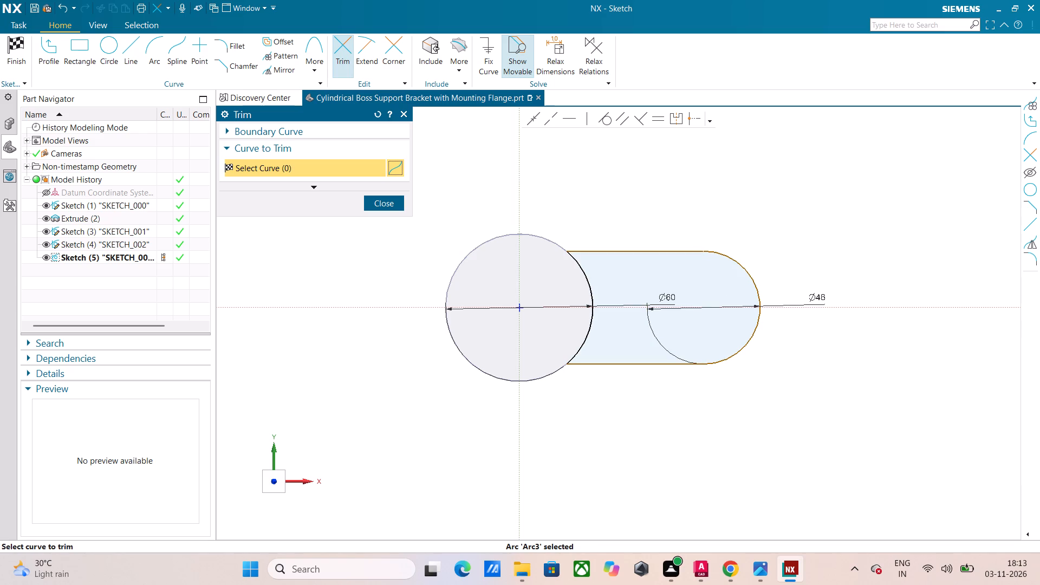
pyautogui.click(14, 42)
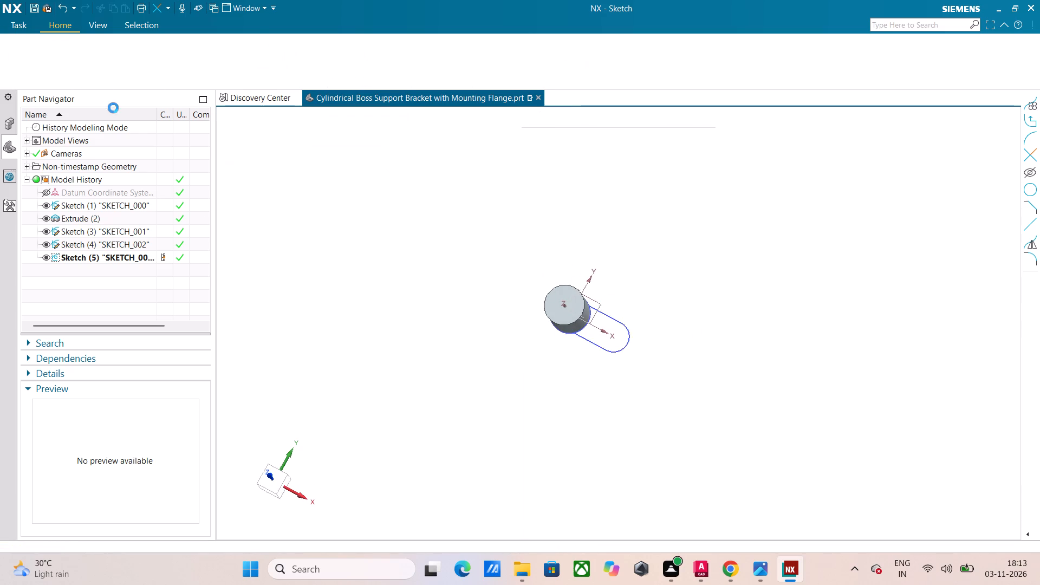
# Extrude the arm profile from 0 to 15 mm, united with the cylindrical boss.
pyautogui.moveTo(651, 417); pyautogui.dragTo(687, 369, button='middle')
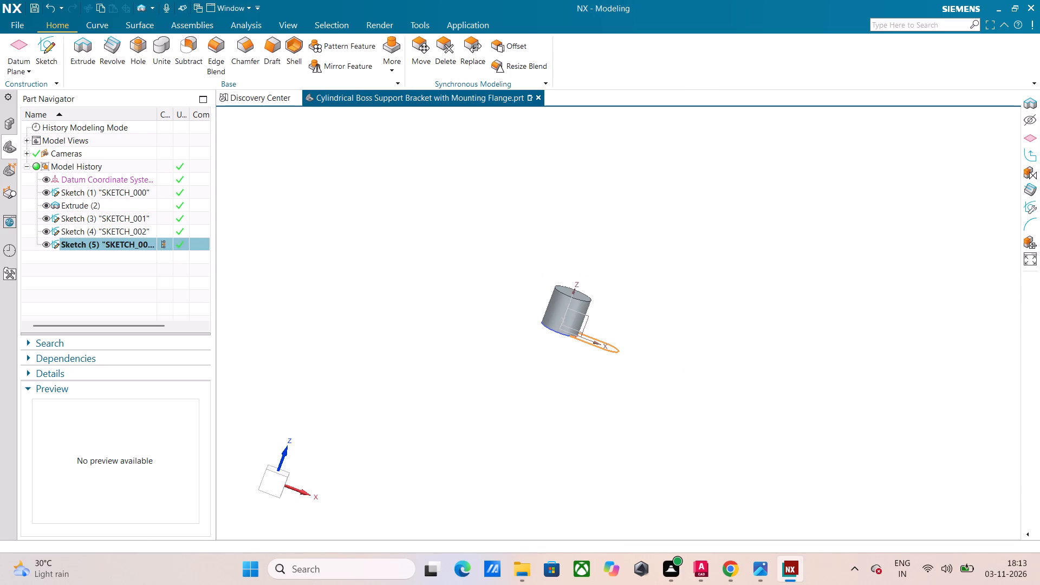
pyautogui.click(79, 51)
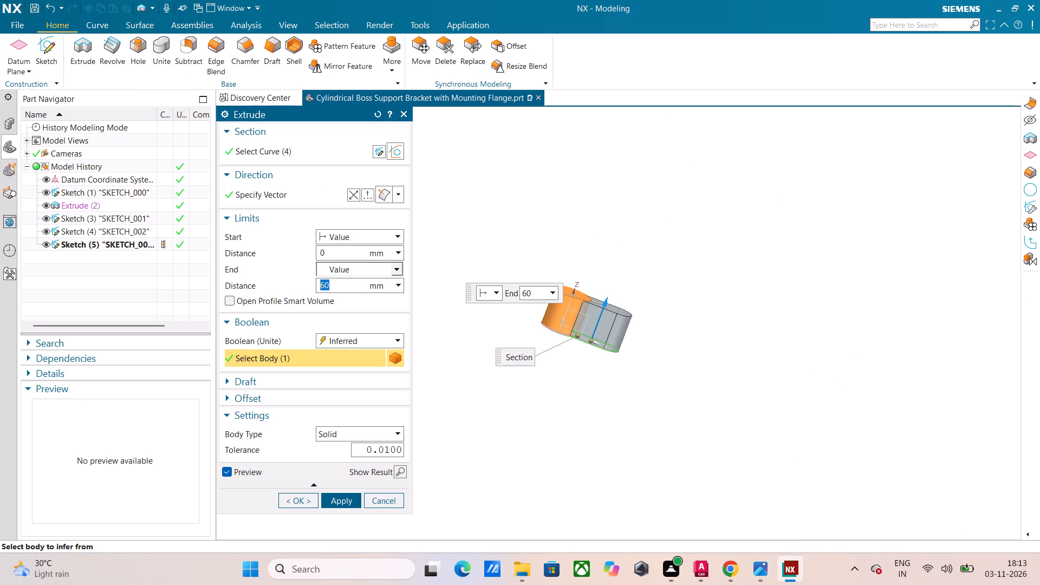
pyautogui.write('15')
pyautogui.press('Return')
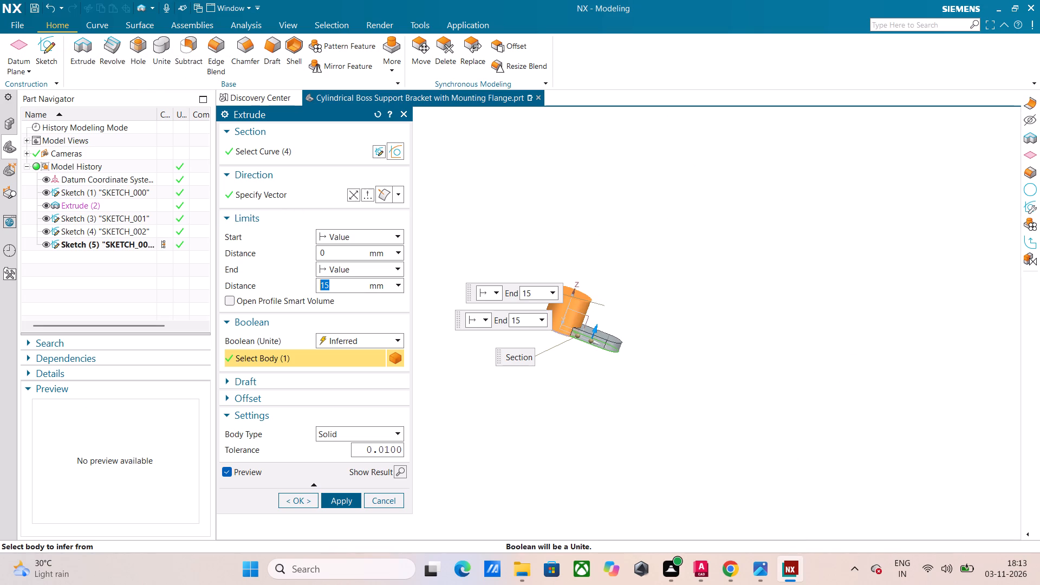
pyautogui.click(333, 504)
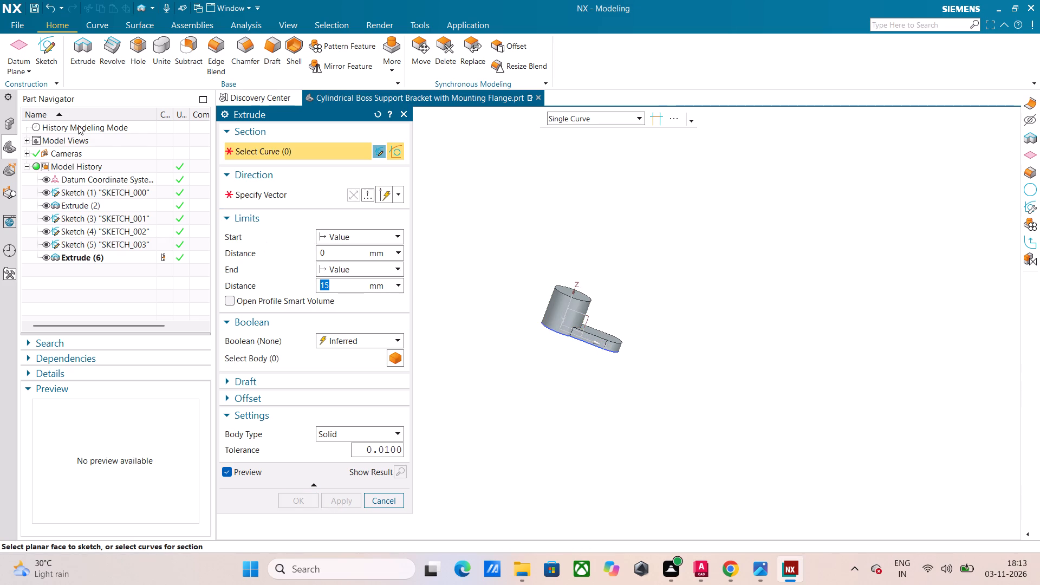
# Start a new sketch on the Top plane and draw a 40 mm diameter circle centred on the origin.
pyautogui.click(53, 55)
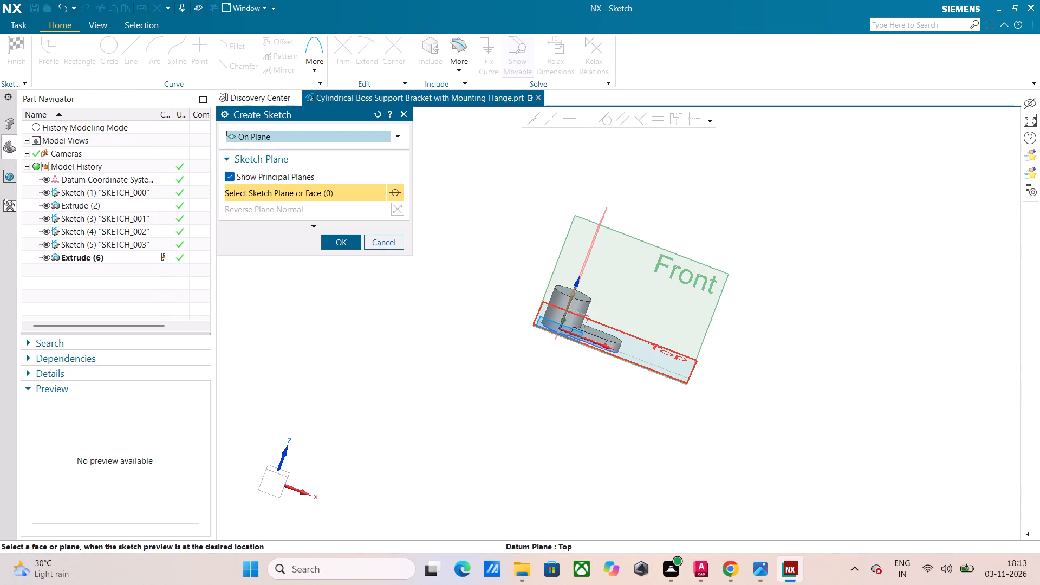
pyautogui.click(694, 371)
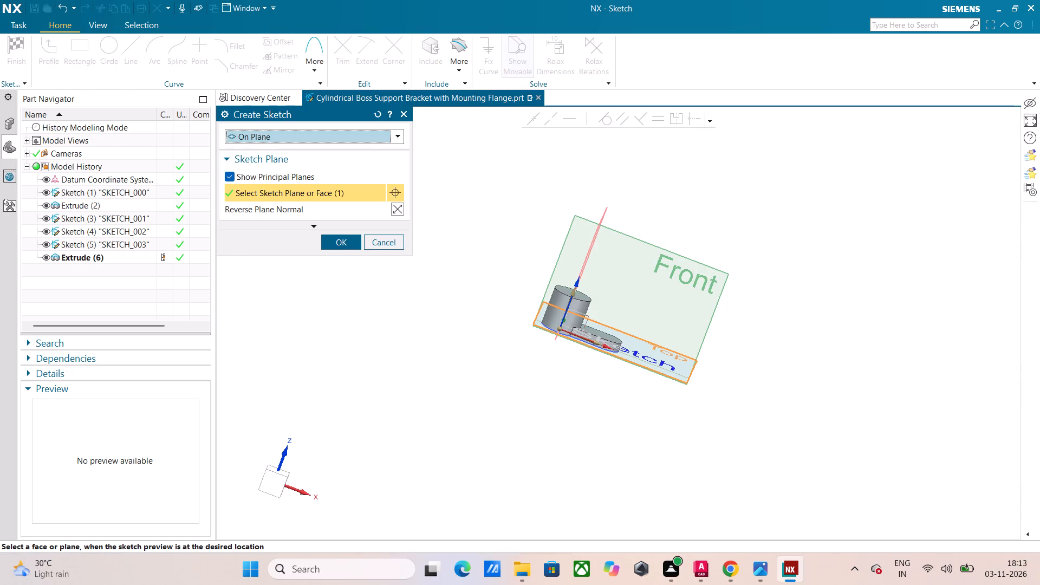
pyautogui.click(339, 246)
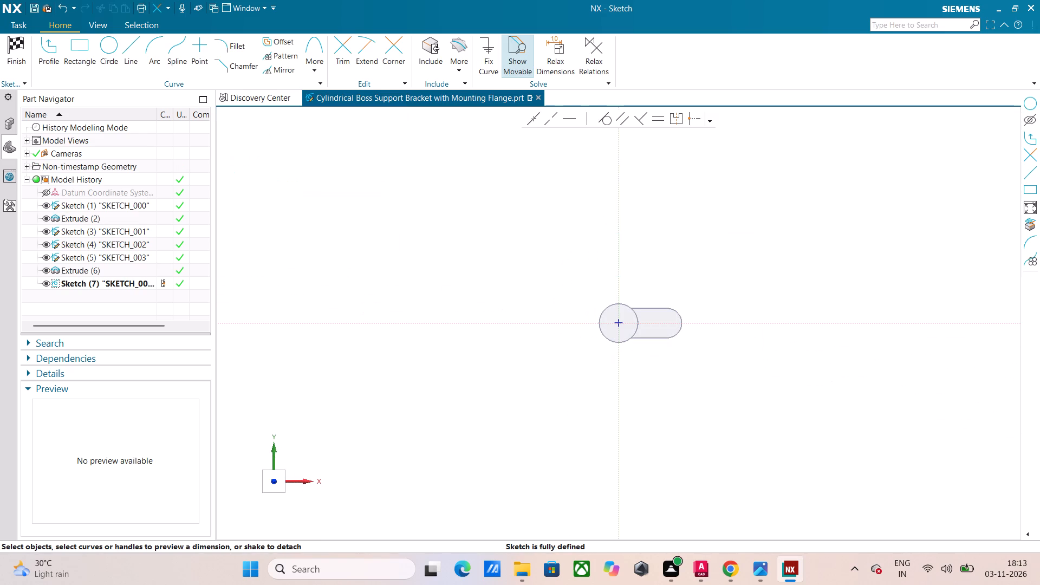
pyautogui.scroll(7, 623, 324)
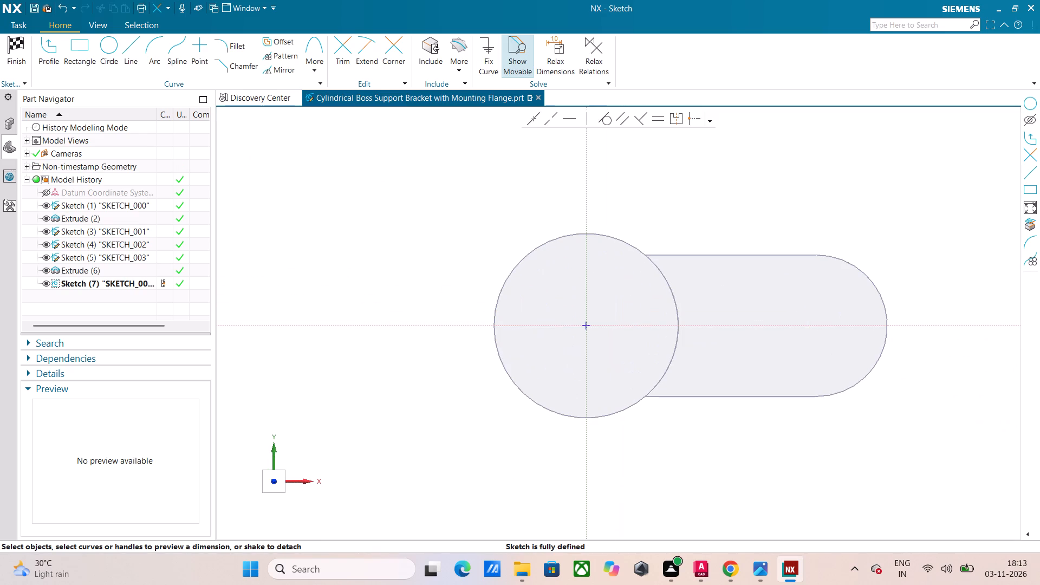
pyautogui.click(110, 43)
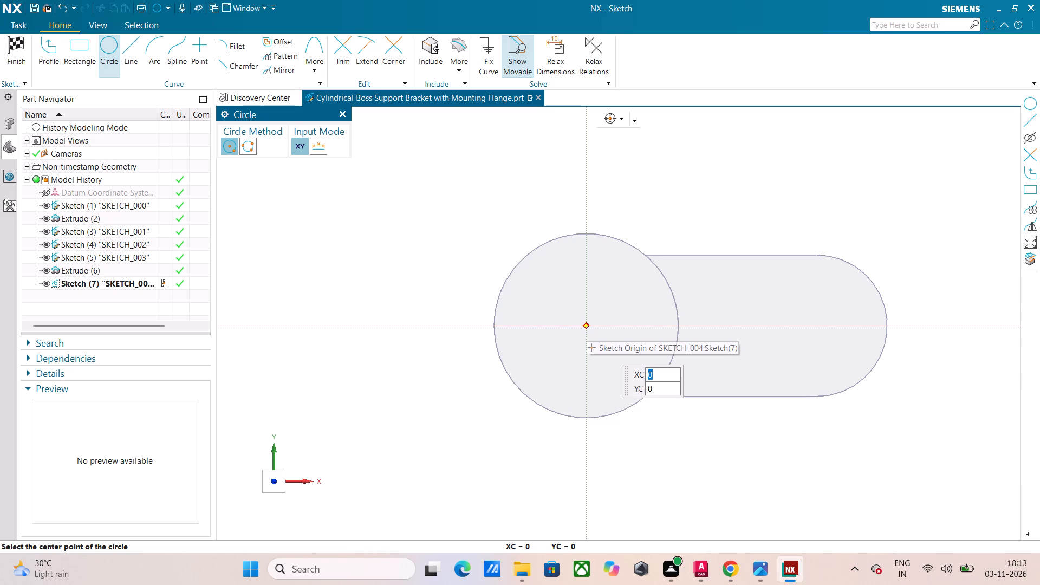
pyautogui.press('Return')
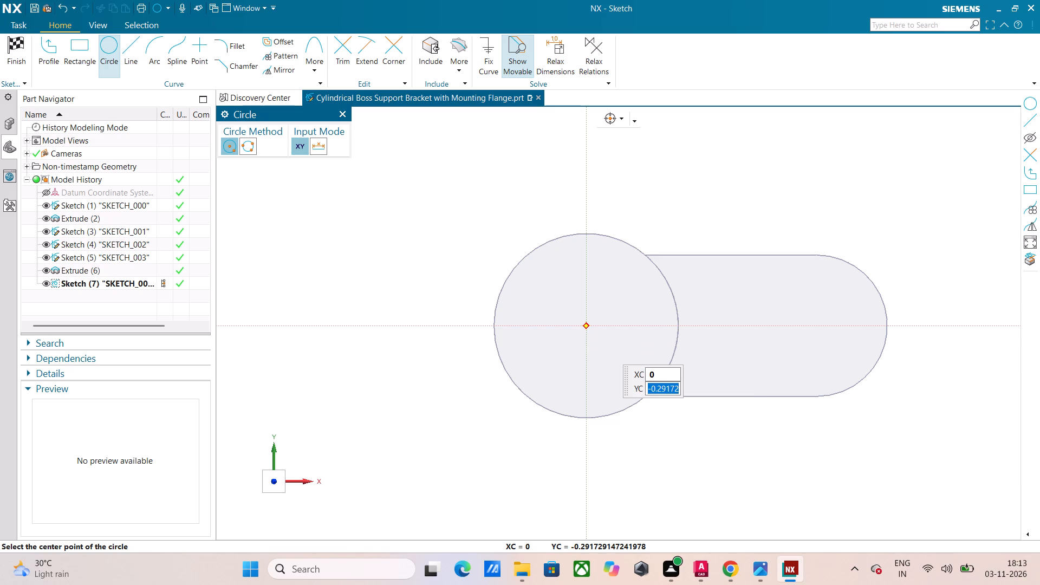
pyautogui.press('0')
pyautogui.press('Return')
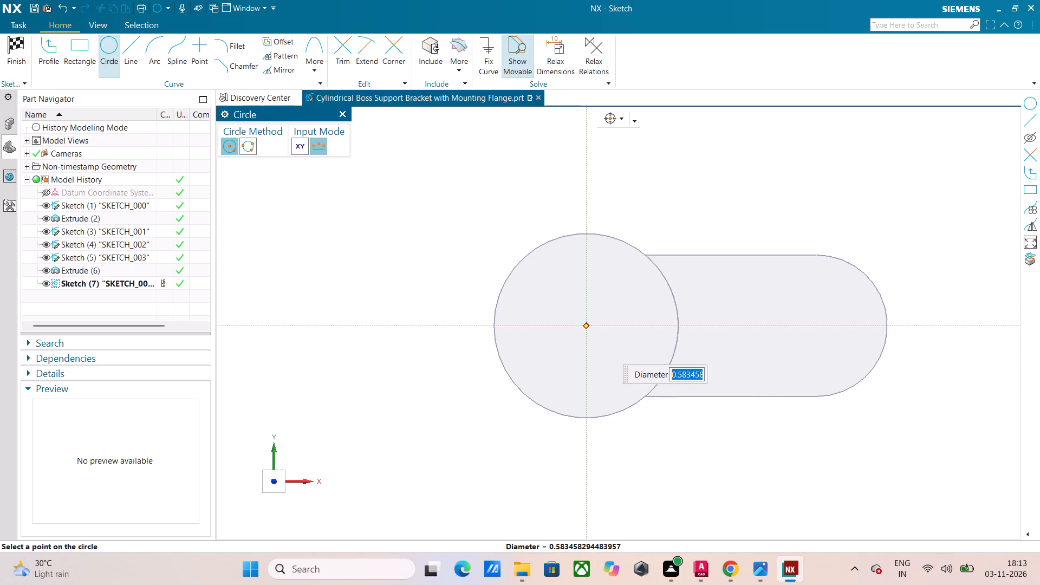
pyautogui.write('40')
pyautogui.press('Return')
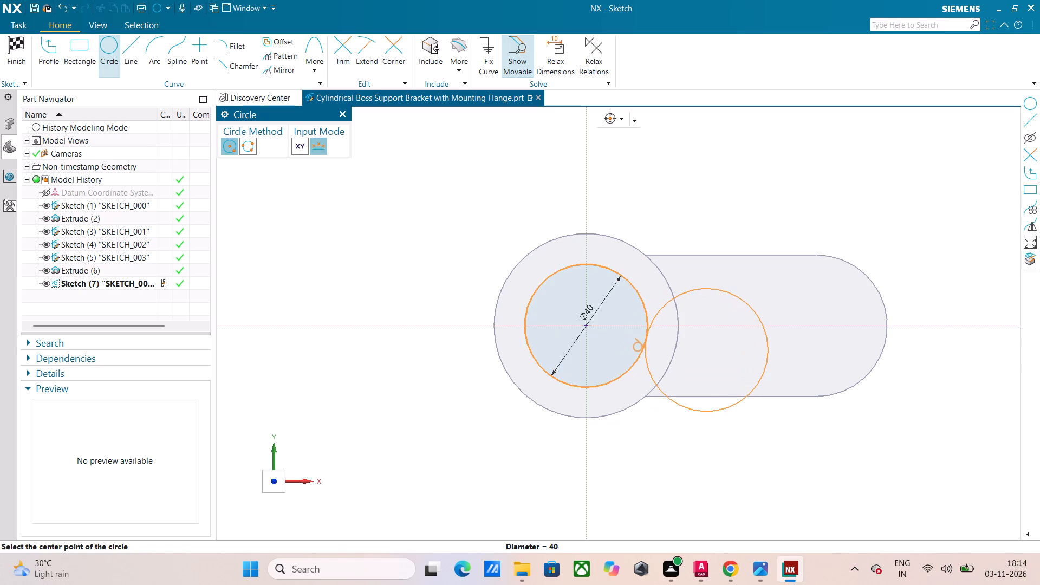
pyautogui.press('Escape')
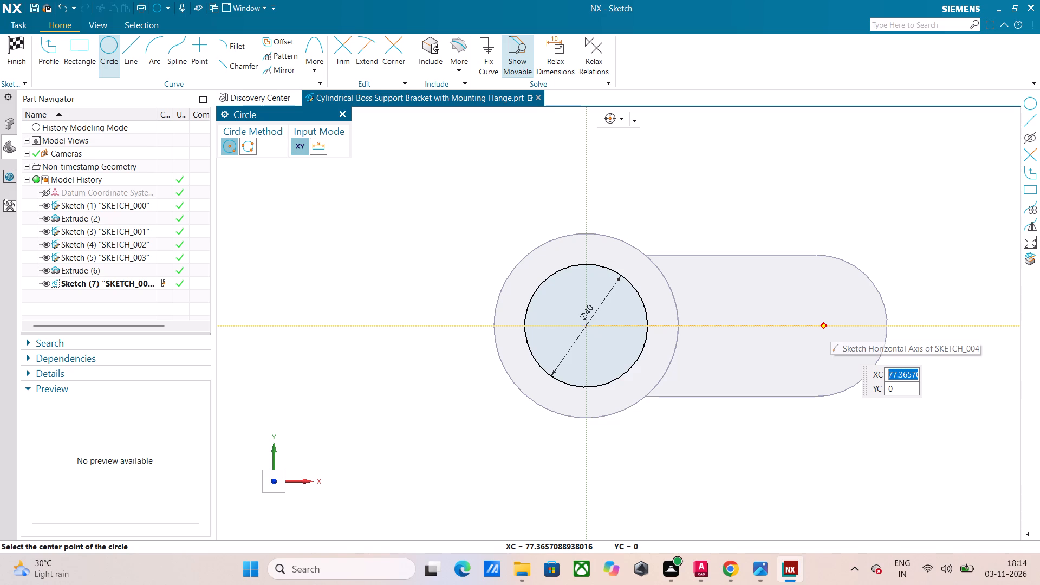
# Draw a 20 mm diameter circle centred at XC 75, YC 0 on the arm and finish the sketch.
pyautogui.write('75')
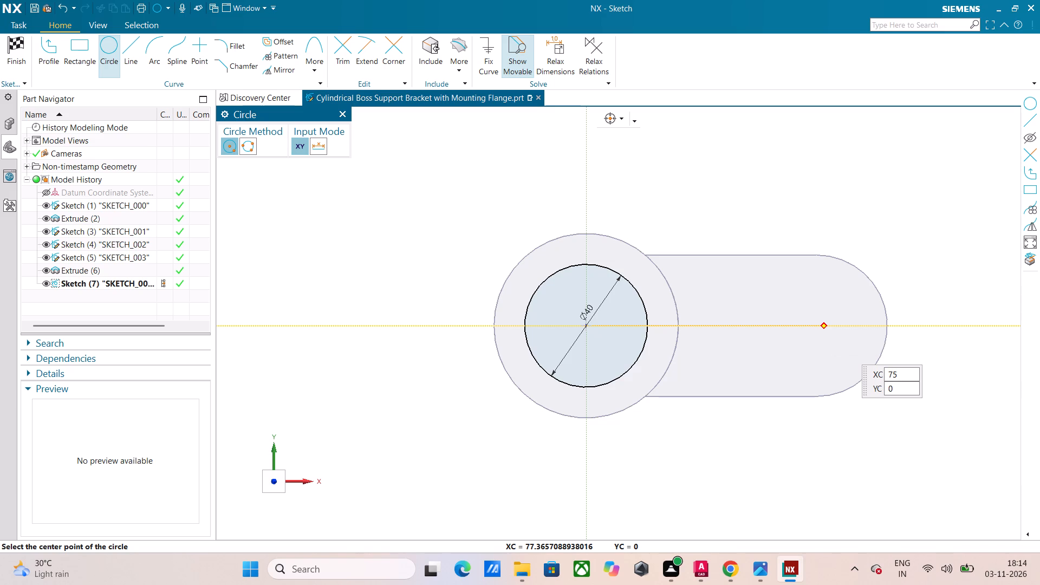
pyautogui.press('Return')
pyautogui.press('Return')
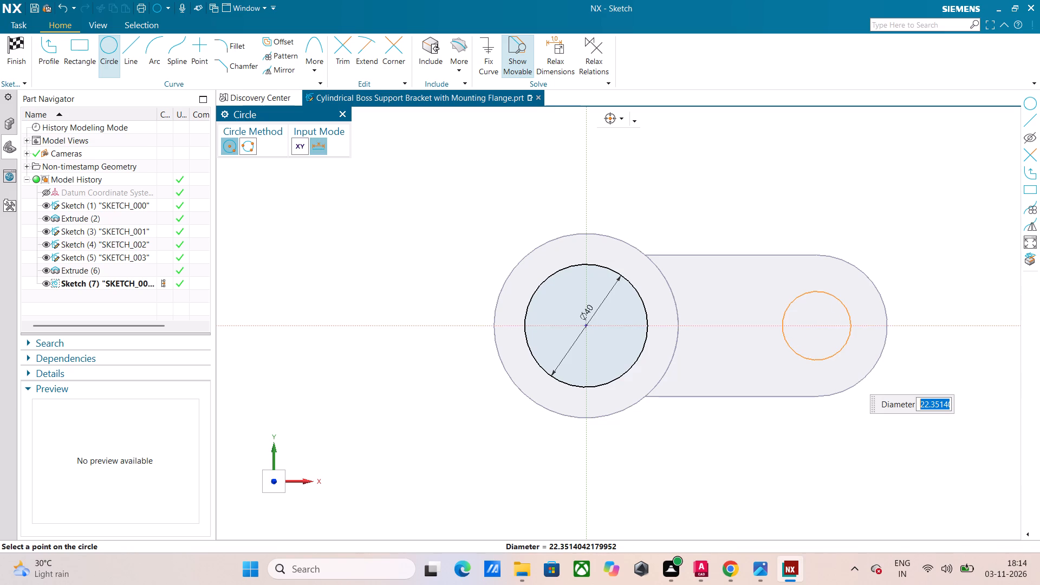
pyautogui.write('20')
pyautogui.press('Return')
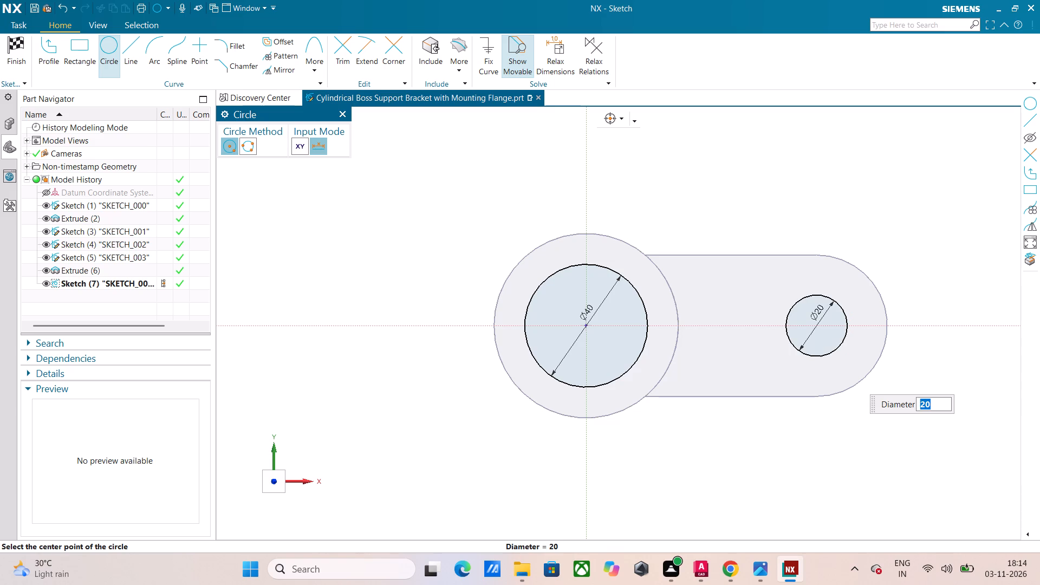
pyautogui.click(10, 56)
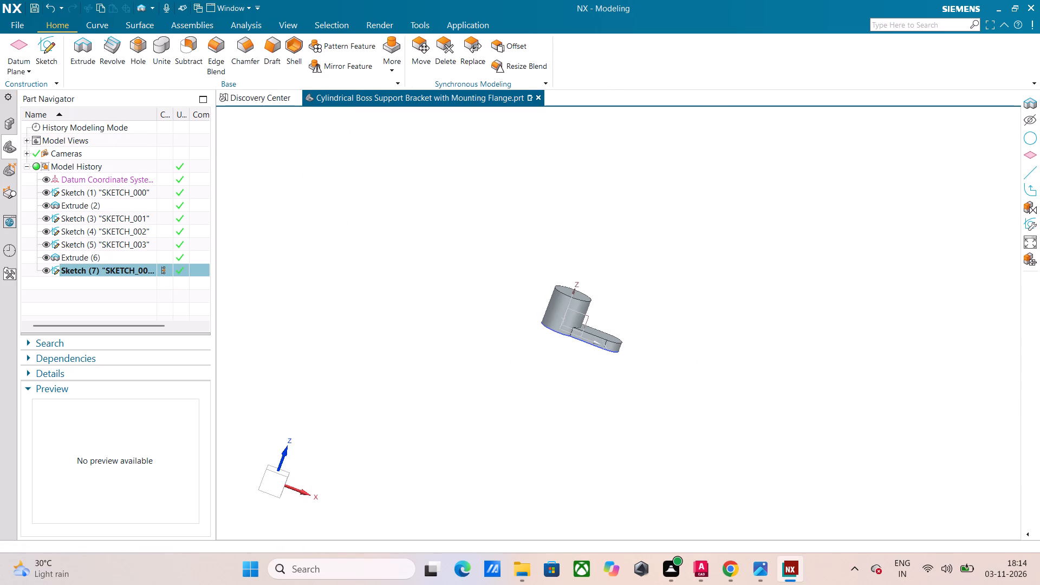
# Extrude the 40 mm and 20 mm circles from 0 to 60 mm as a subtraction to cut the boss bore and arm hole.
pyautogui.click(82, 47)
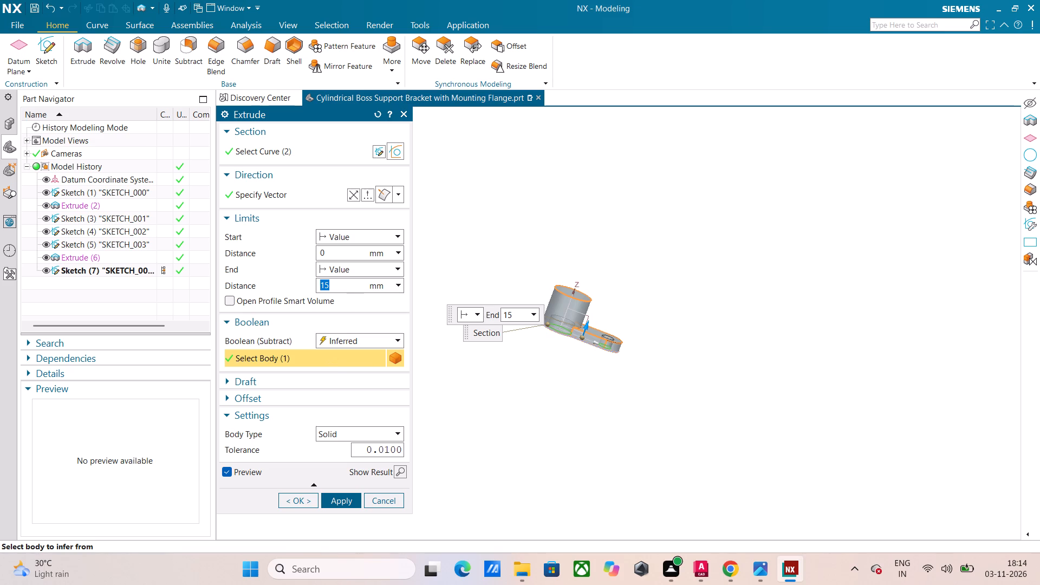
pyautogui.write('60')
pyautogui.press('Return')
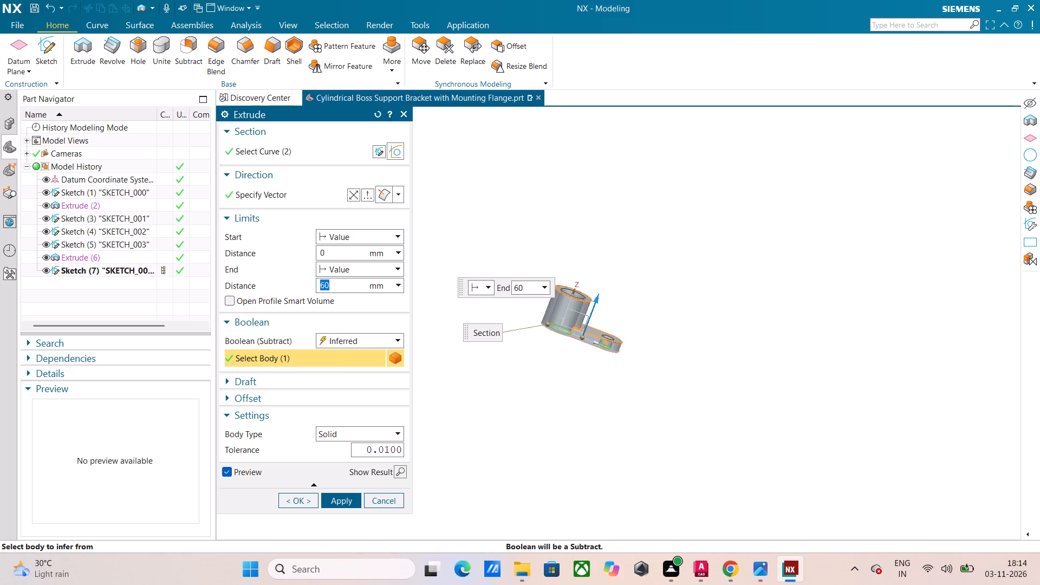
pyautogui.click(329, 496)
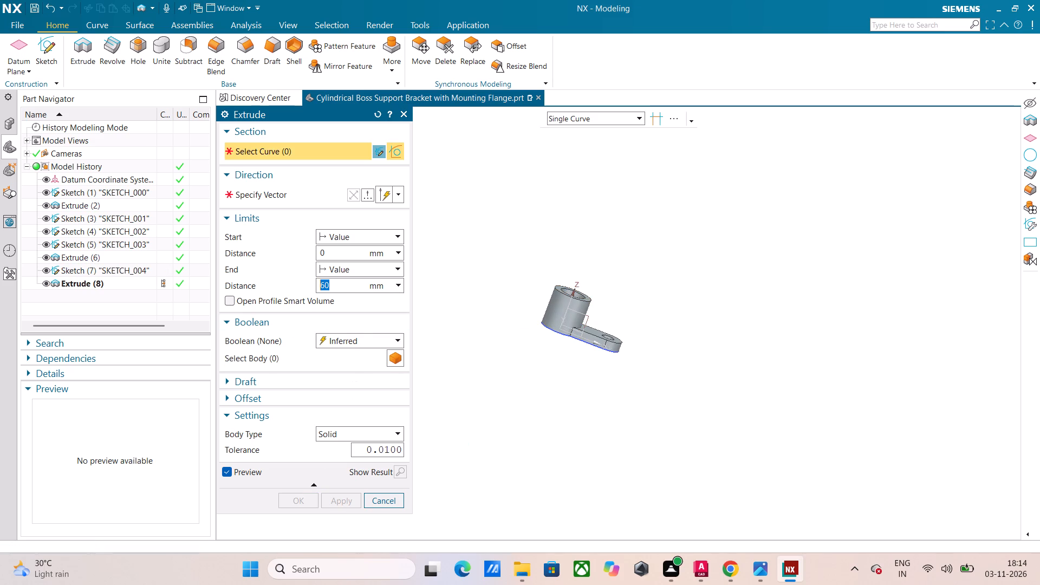
pyautogui.moveTo(522, 418); pyautogui.dragTo(503, 478, button='middle')
pyautogui.scroll(2, 538, 424)
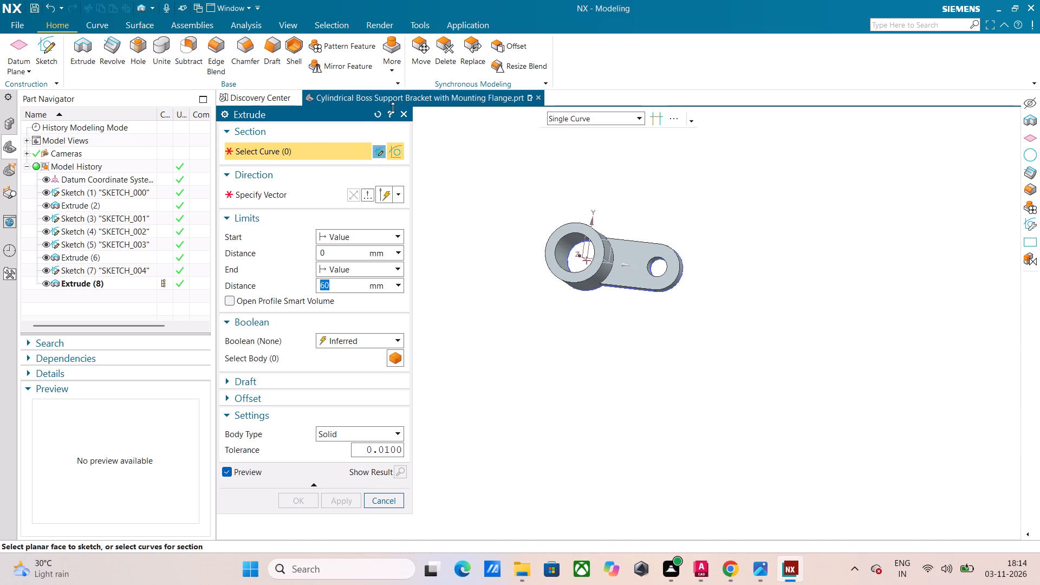
pyautogui.click(407, 114)
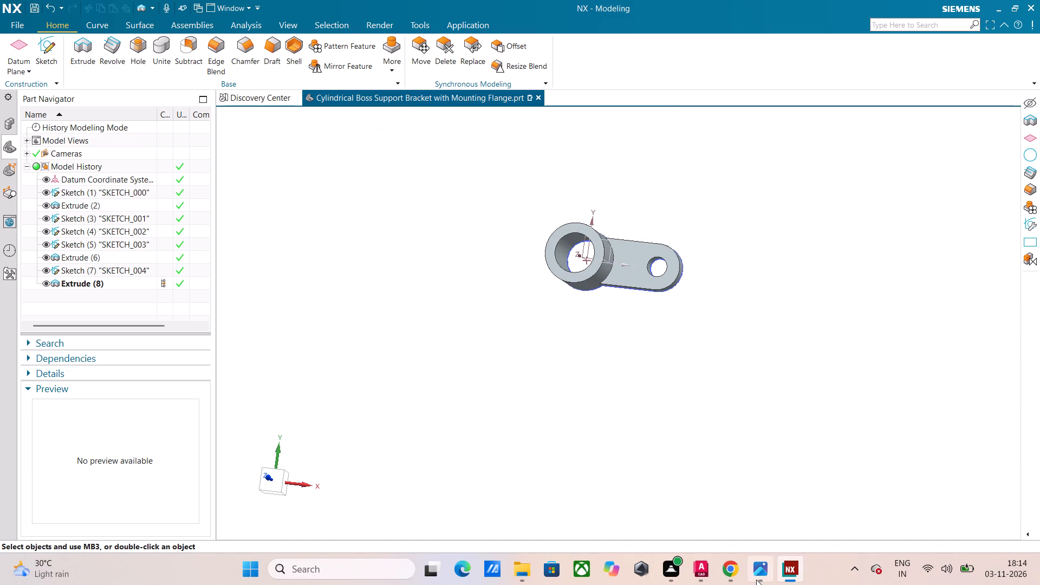
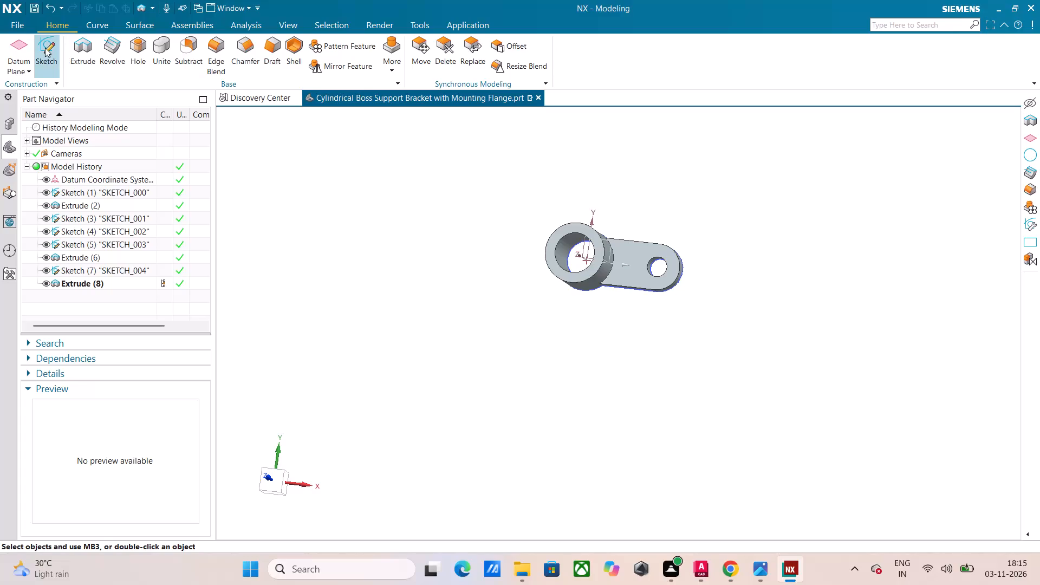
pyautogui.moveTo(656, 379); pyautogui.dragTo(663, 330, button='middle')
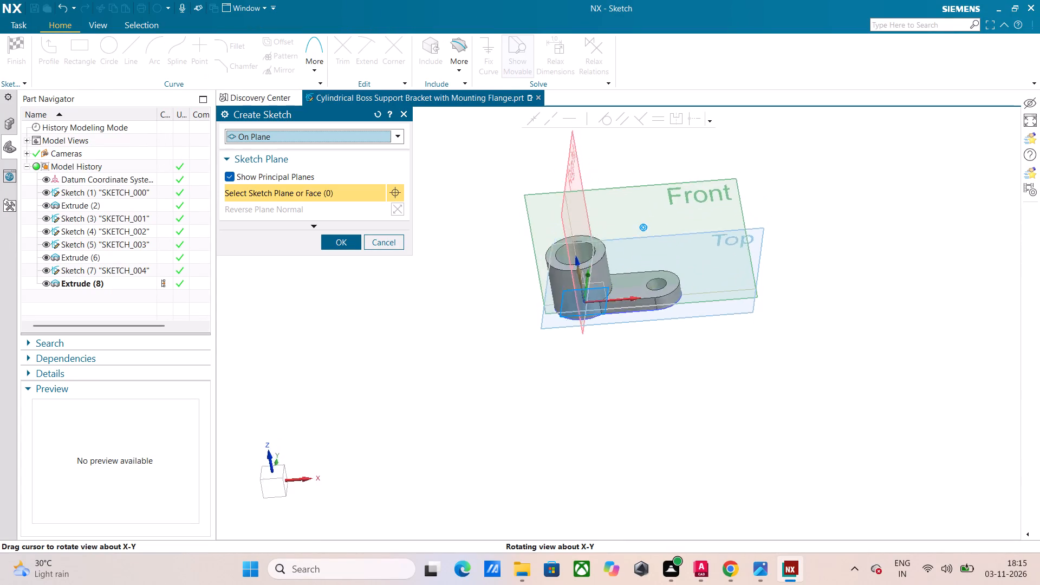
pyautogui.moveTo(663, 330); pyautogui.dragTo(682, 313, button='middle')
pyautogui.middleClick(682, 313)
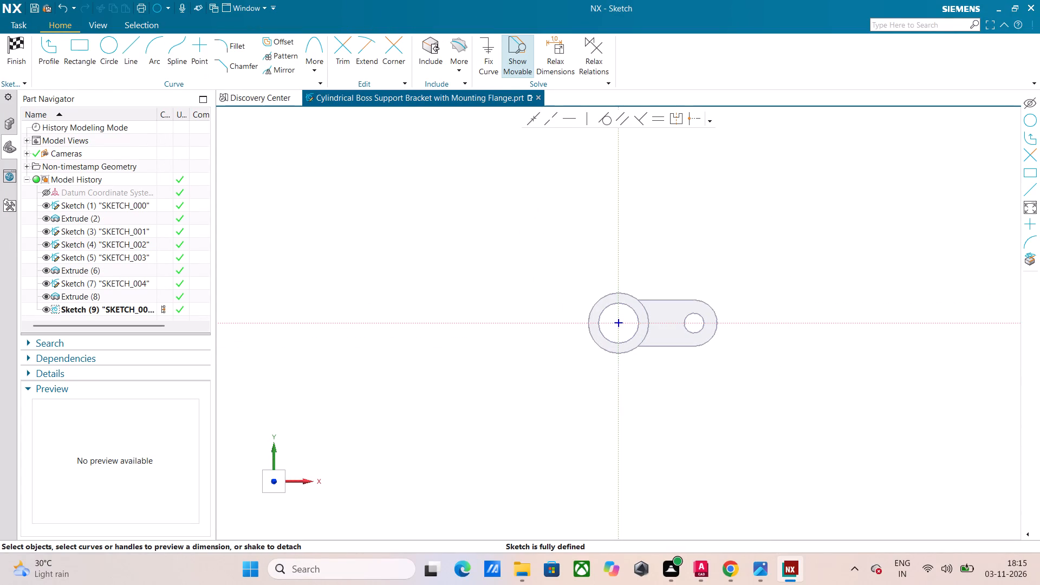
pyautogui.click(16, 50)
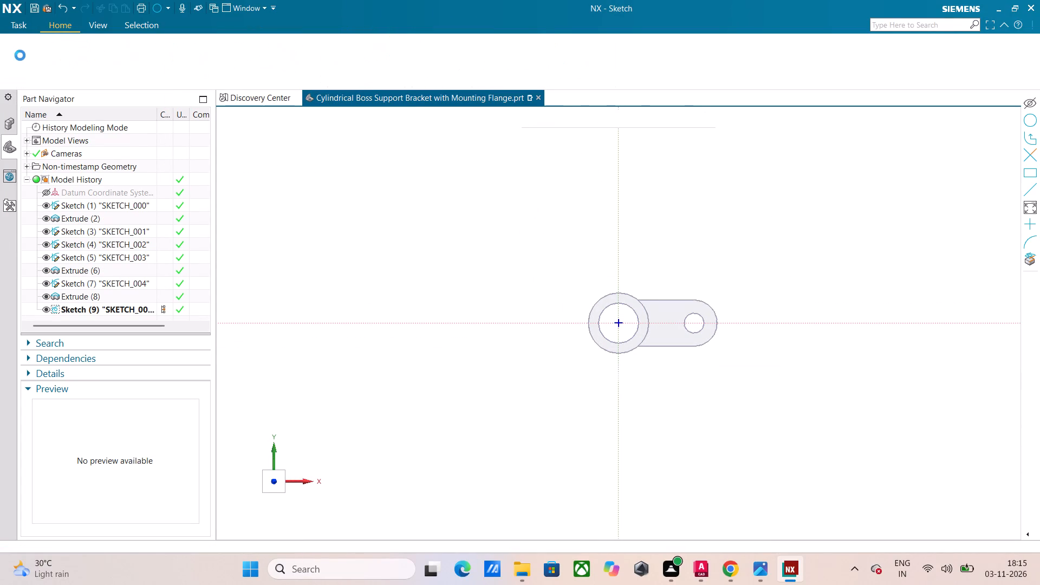
# Start a new sketch on the Front plane.
pyautogui.click(55, 49)
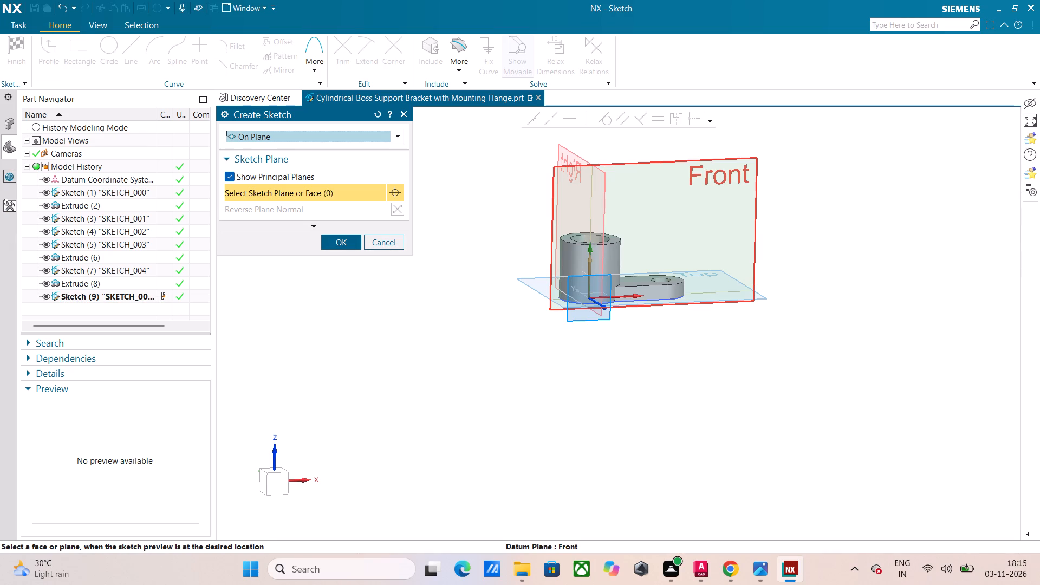
pyautogui.click(747, 164)
pyautogui.click(344, 244)
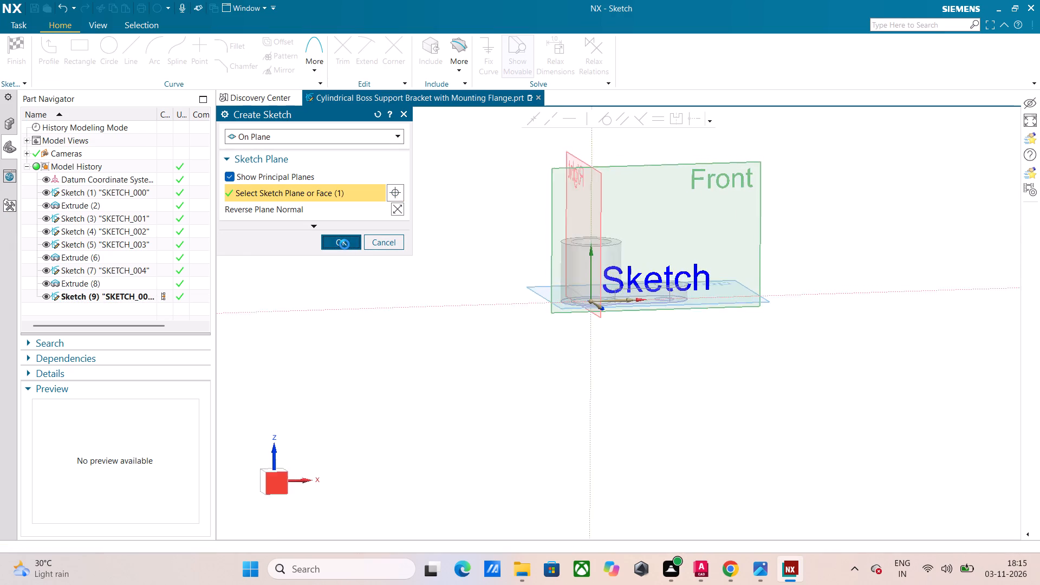
pyautogui.scroll(3, 616, 305)
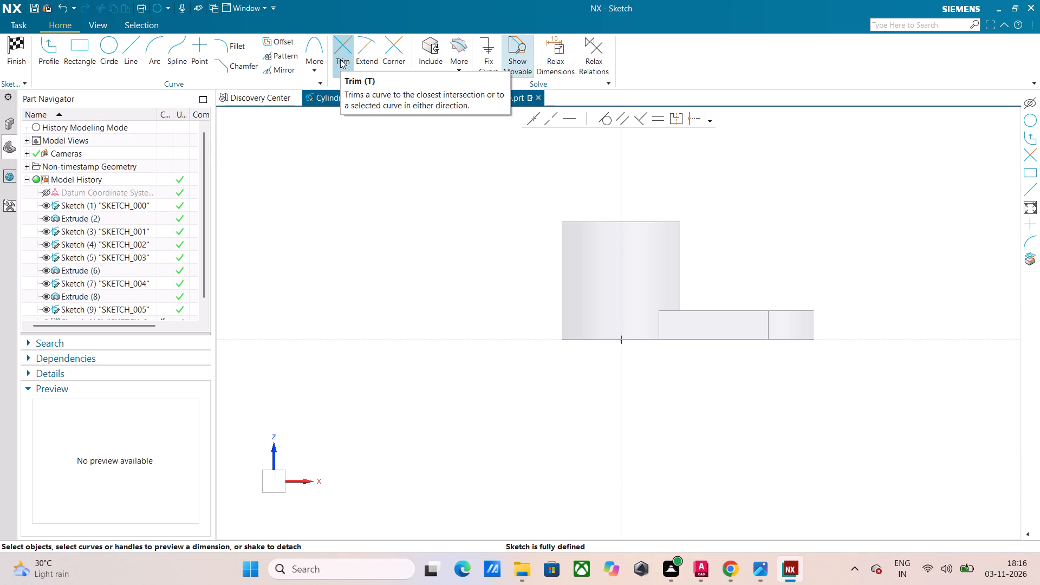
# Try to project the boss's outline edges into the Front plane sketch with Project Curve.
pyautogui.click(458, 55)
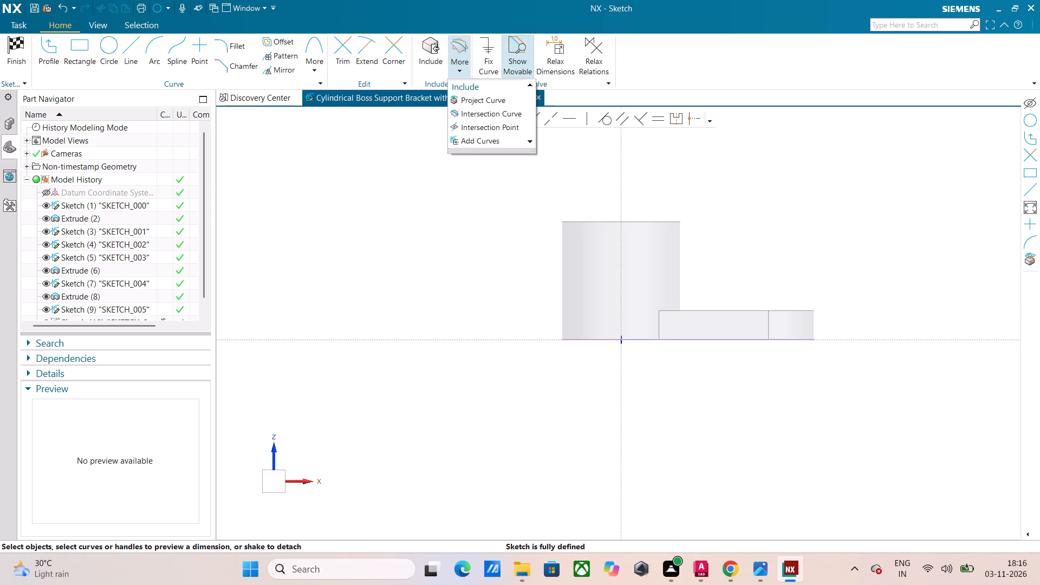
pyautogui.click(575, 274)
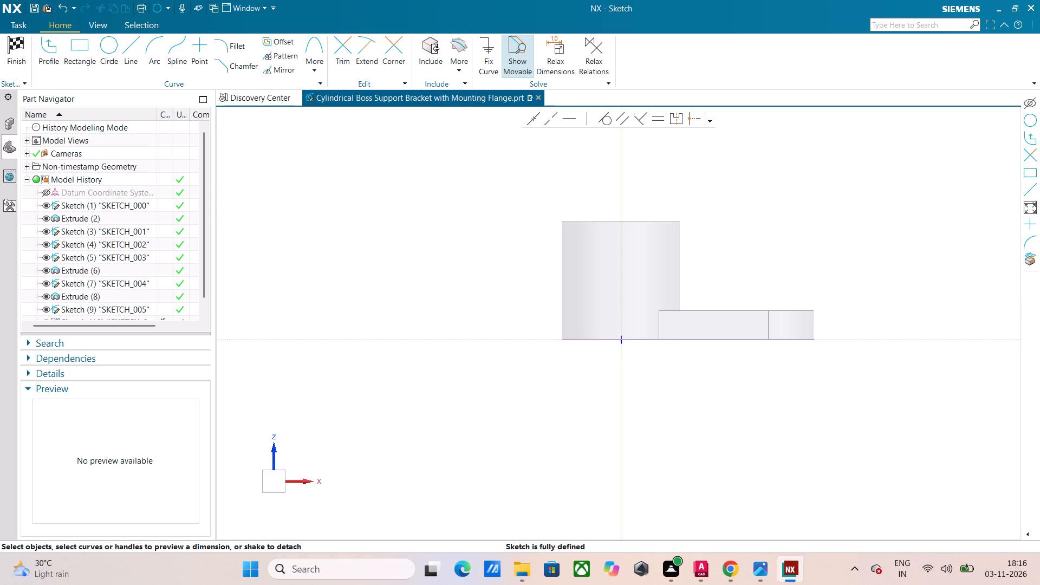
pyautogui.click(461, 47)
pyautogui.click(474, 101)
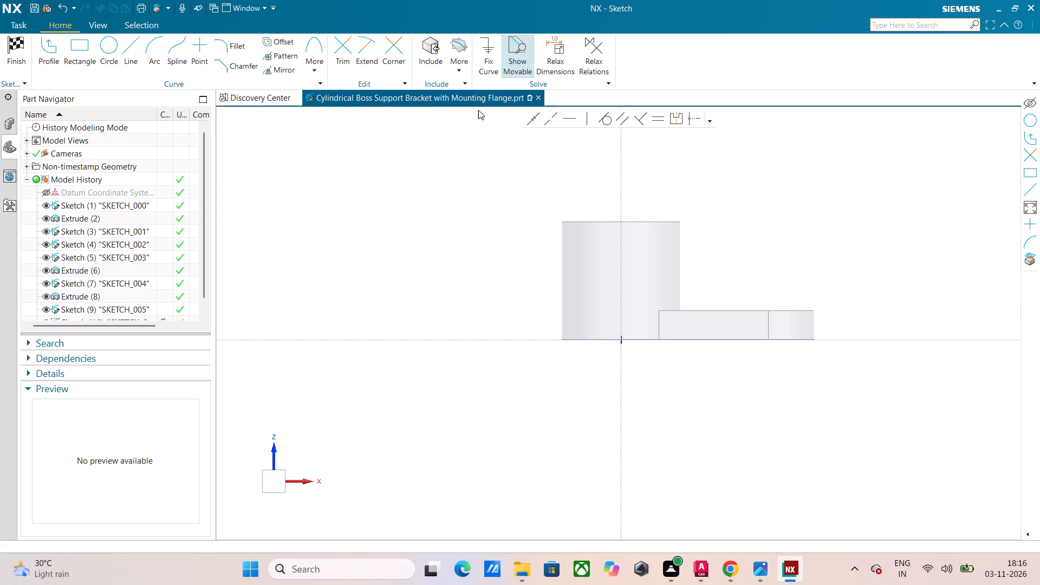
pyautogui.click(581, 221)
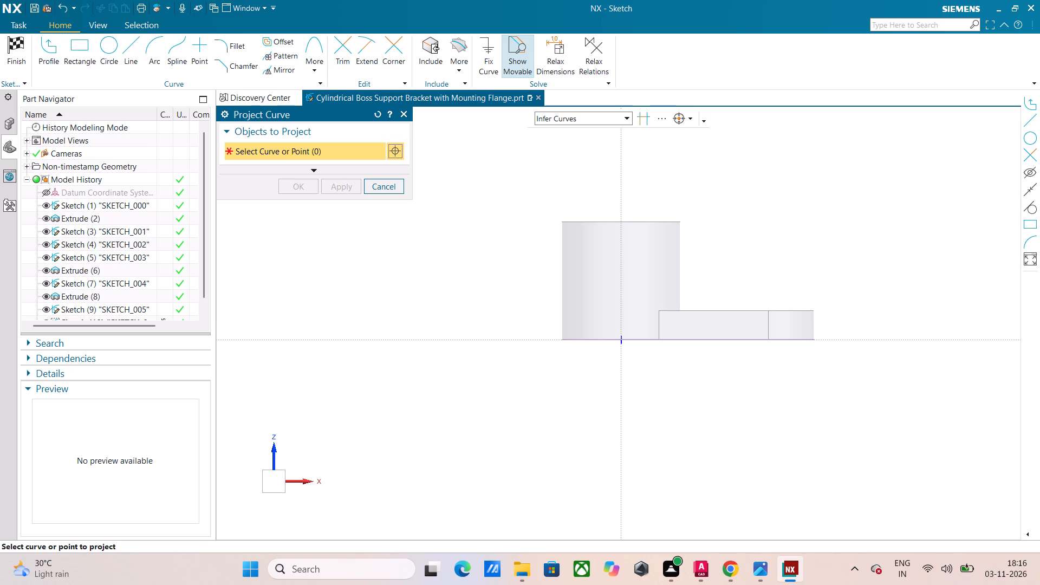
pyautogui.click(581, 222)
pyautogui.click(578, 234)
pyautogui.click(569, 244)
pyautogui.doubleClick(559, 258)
# Start a profile at XC -30, YC 60 and draw a 45 mm line straight down the boss's side at 270°.
pyautogui.click(40, 43)
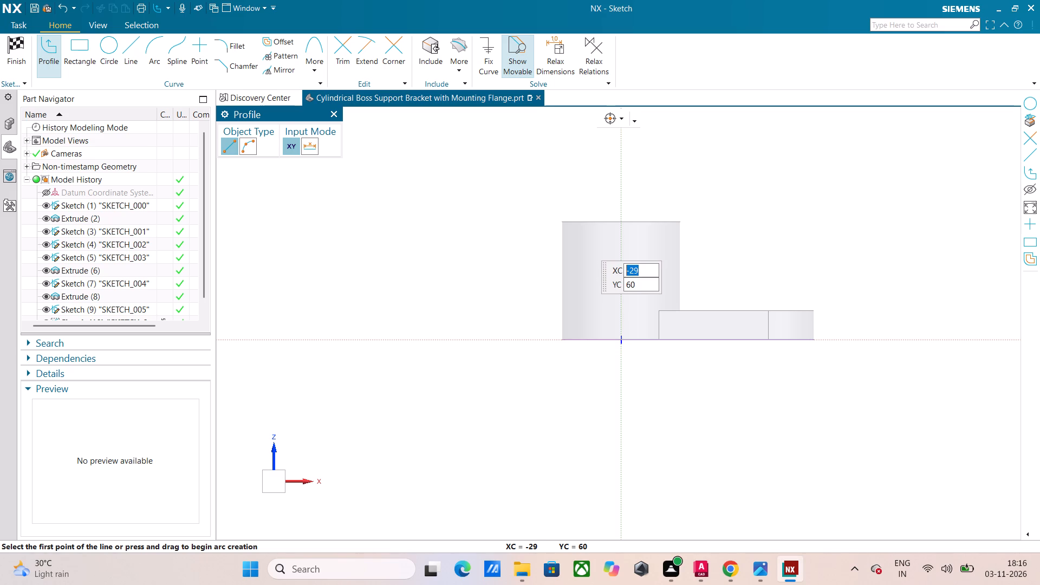
pyautogui.write('-30')
pyautogui.press('Return')
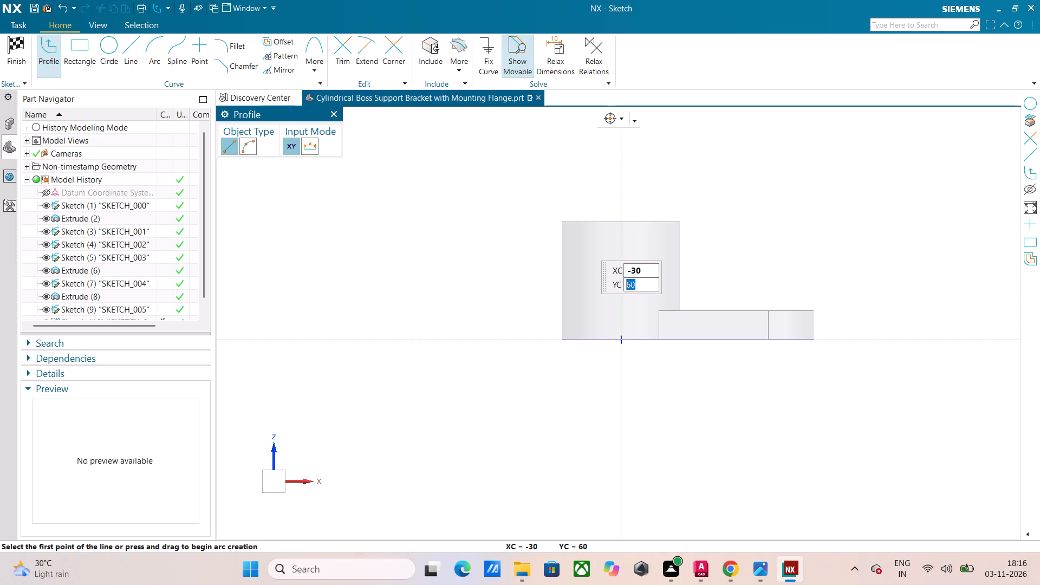
pyautogui.press('Return')
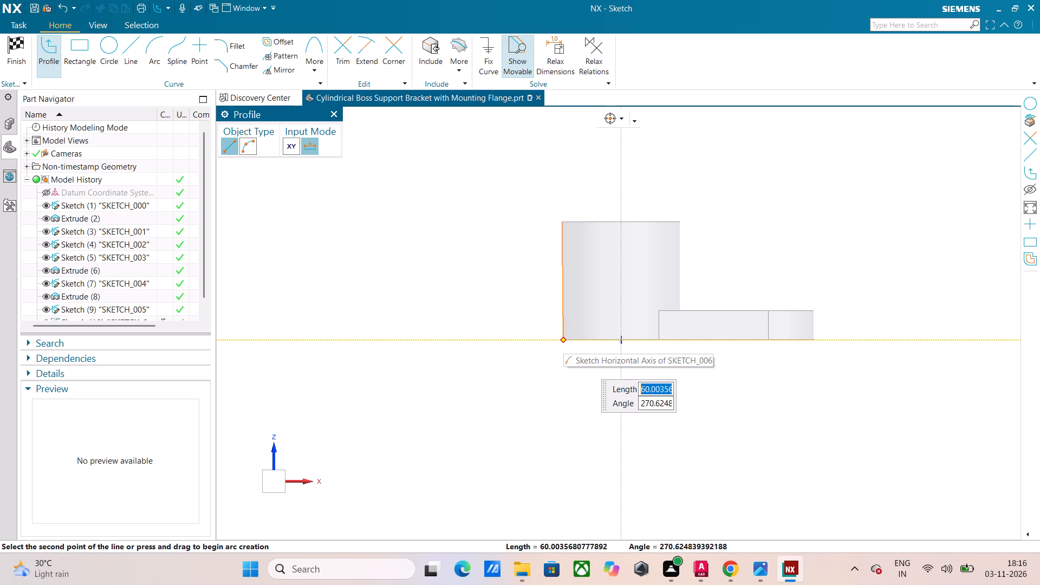
pyautogui.write('45')
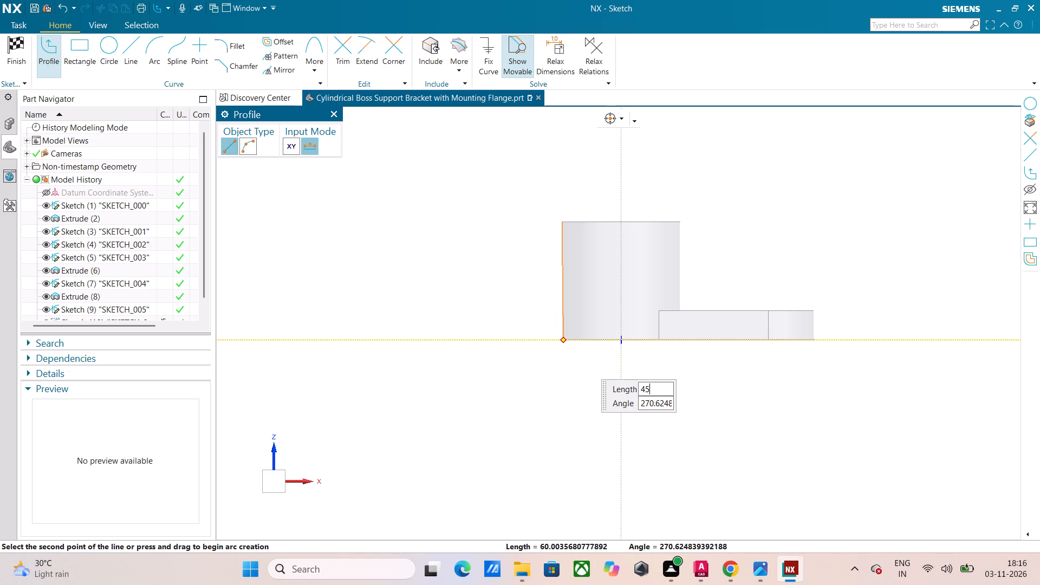
pyautogui.press('Return')
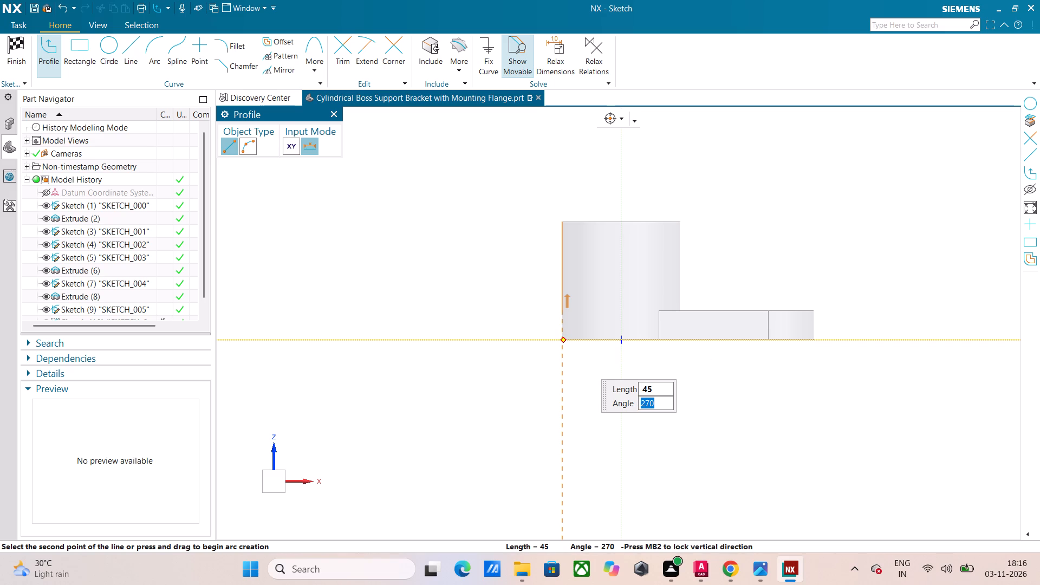
pyautogui.press('Return')
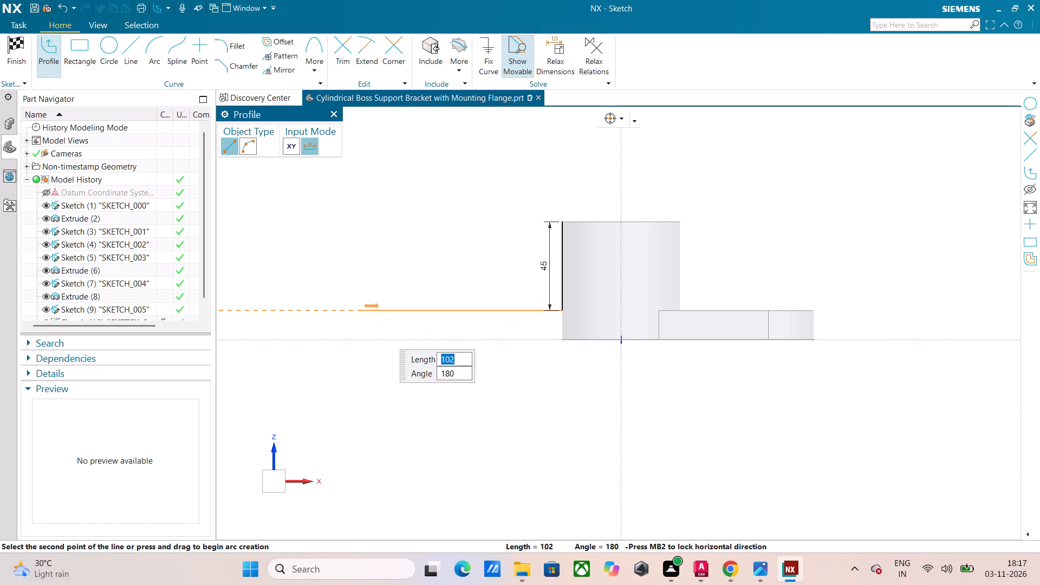
# Continue the profile with a 75 mm horizontal line away from the boss at 180° and a 15 mm vertical line at 90°.
pyautogui.write('75')
pyautogui.press('Return')
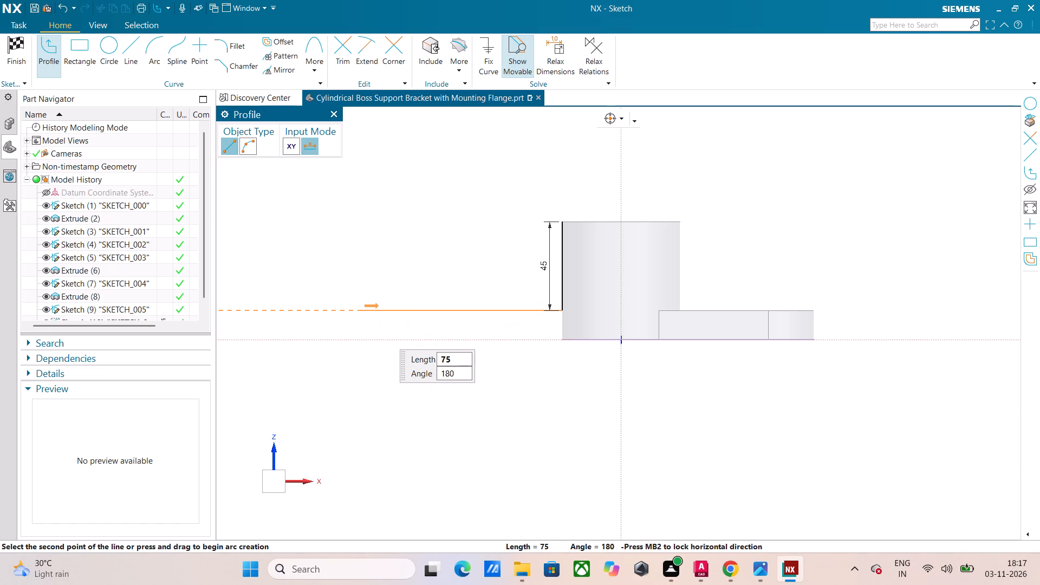
pyautogui.press('Return')
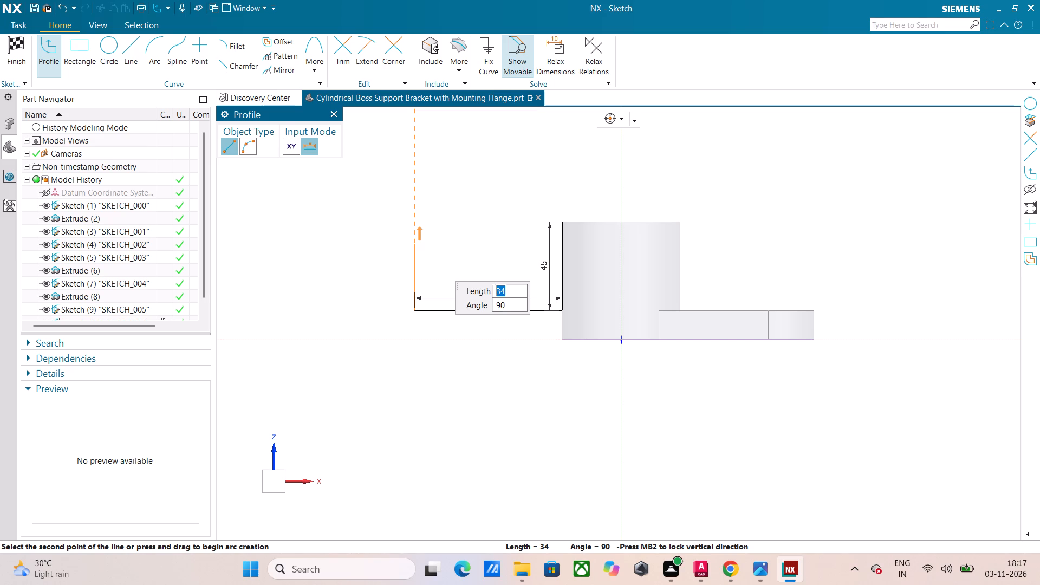
pyautogui.write('15')
pyautogui.press('Return')
pyautogui.press('Return')
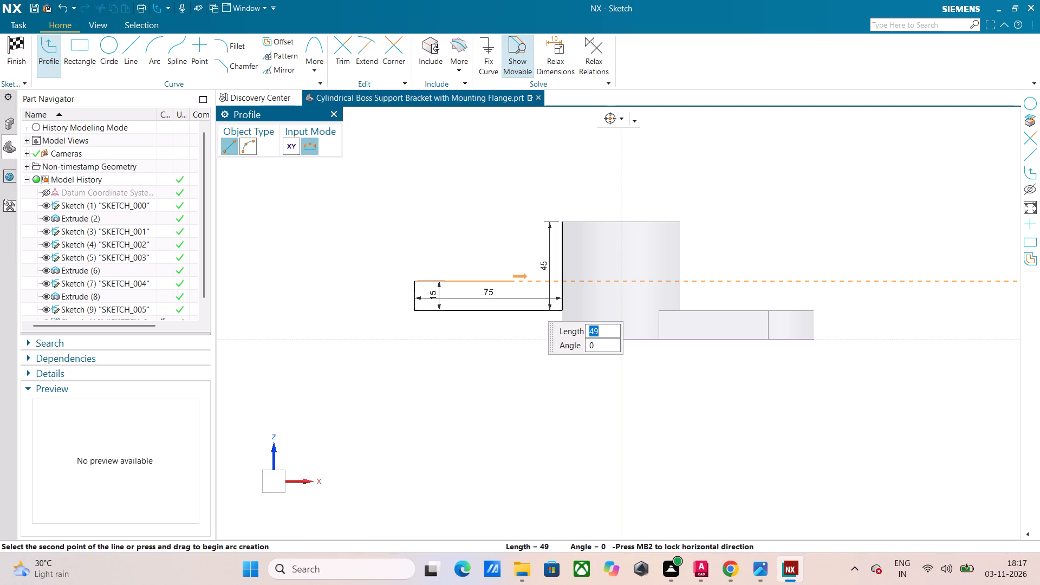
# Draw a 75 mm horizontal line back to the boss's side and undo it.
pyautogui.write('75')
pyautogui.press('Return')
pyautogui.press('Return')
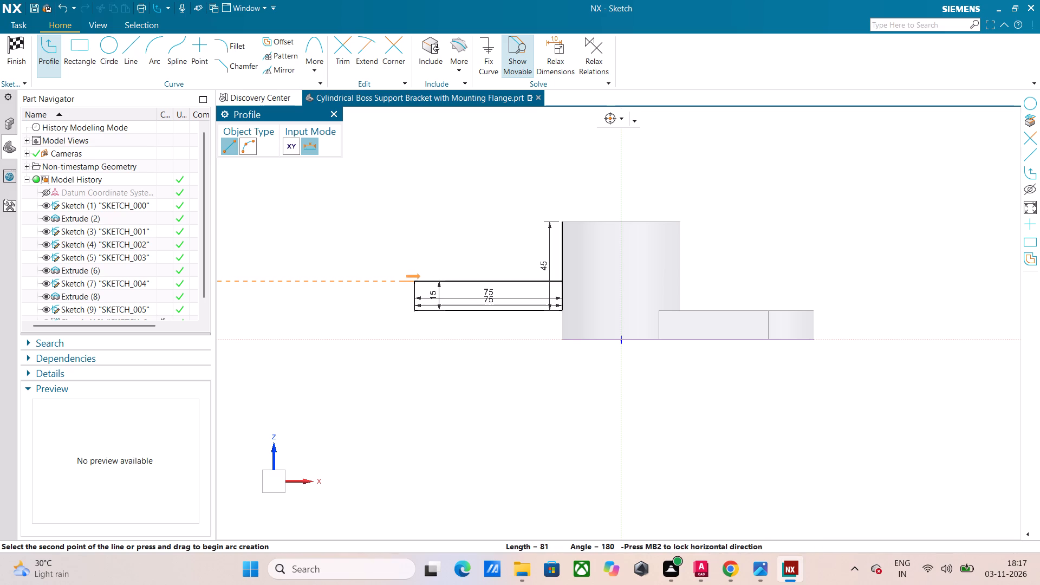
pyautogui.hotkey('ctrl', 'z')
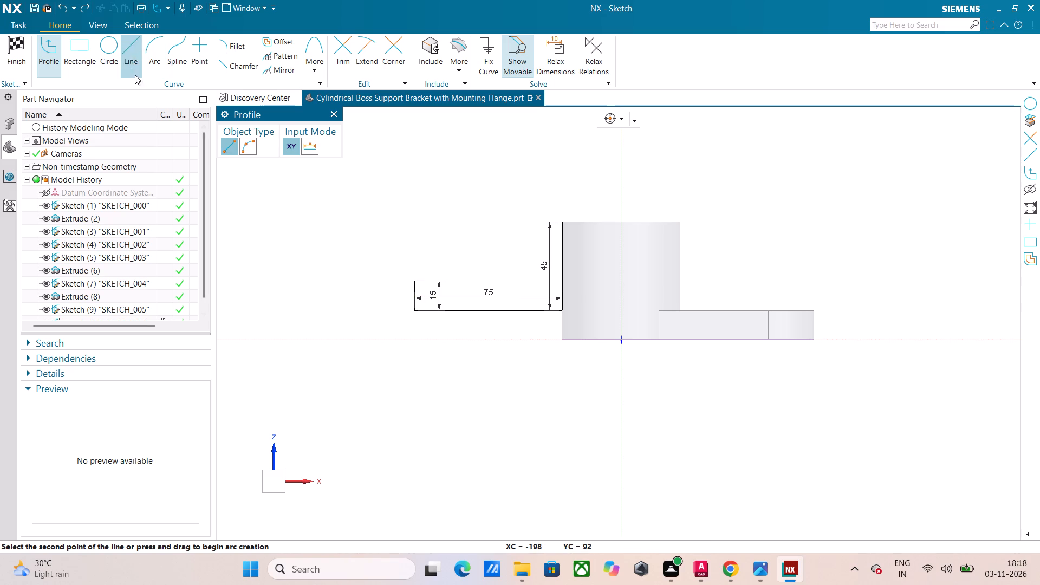
# Close the flange rectangle with a 75 mm horizontal line from its outer upper corner to the vertical line on the boss's side.
pyautogui.click(414, 281)
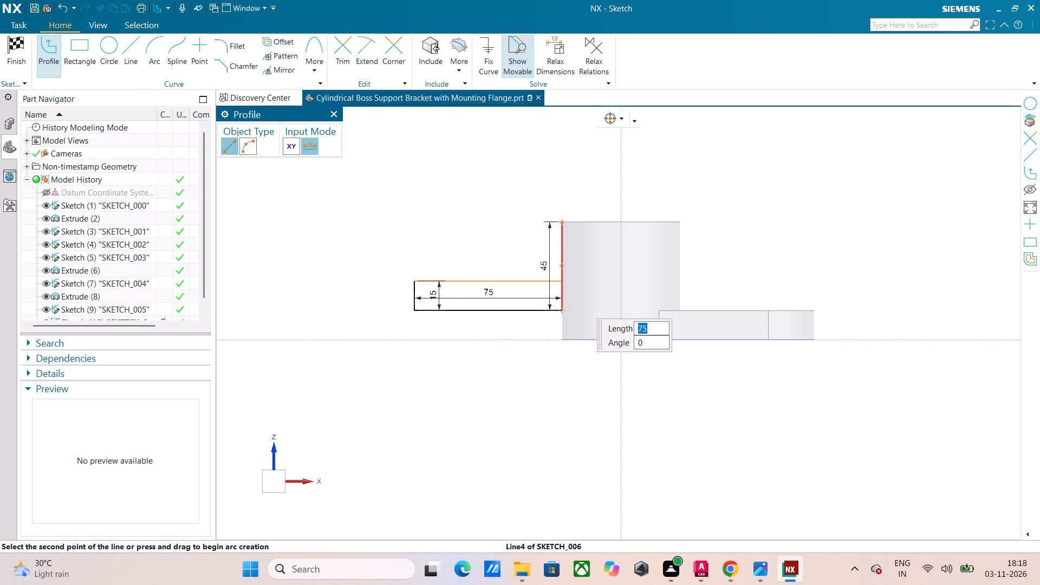
pyautogui.press('Return')
pyautogui.press('Return')
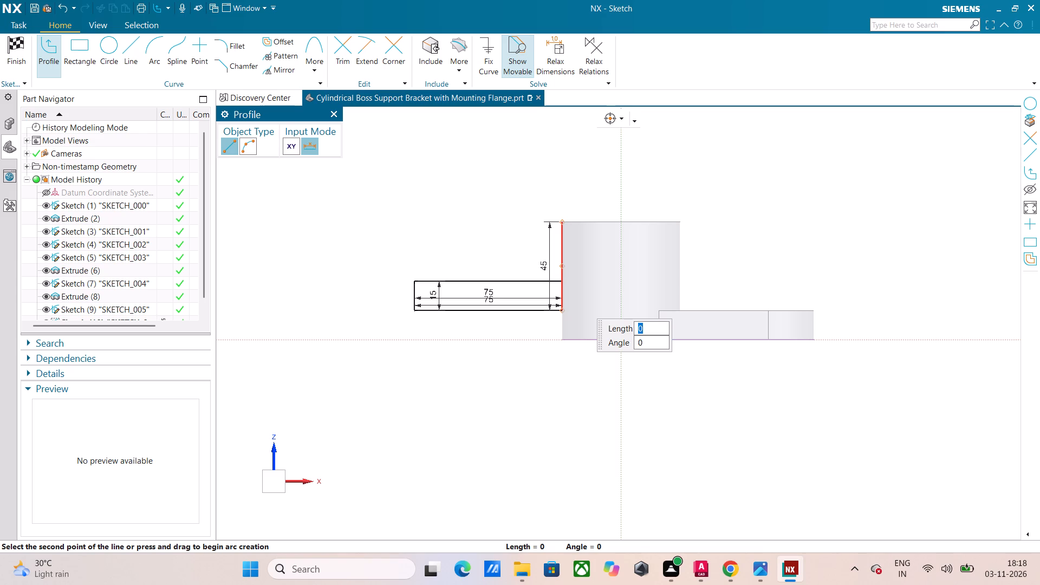
pyautogui.press('Escape')
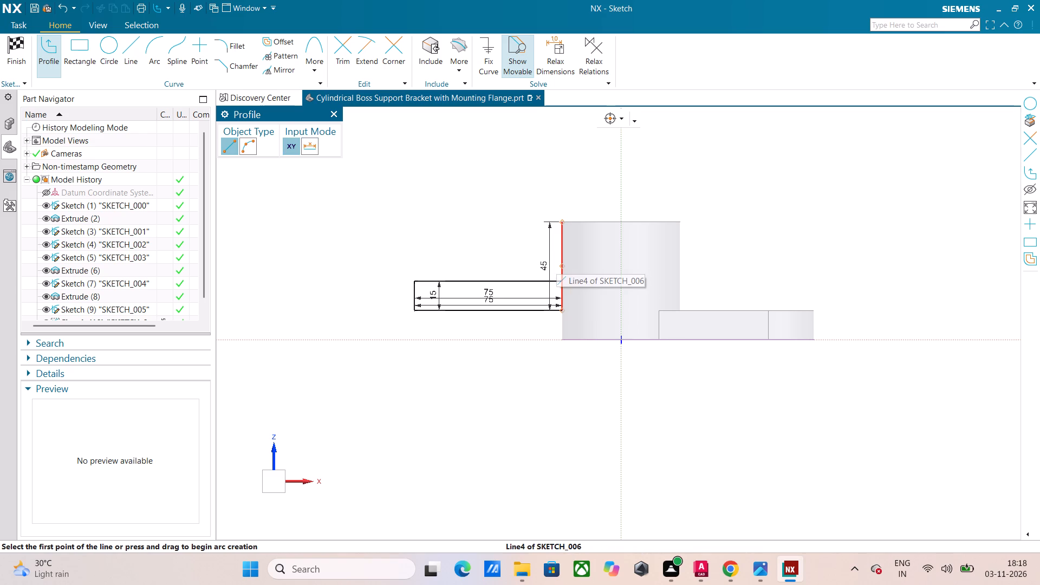
# Trim the part of the 45 mm vertical line above the 75 by 15 mm rectangle and finish the sketch.
pyautogui.click(343, 49)
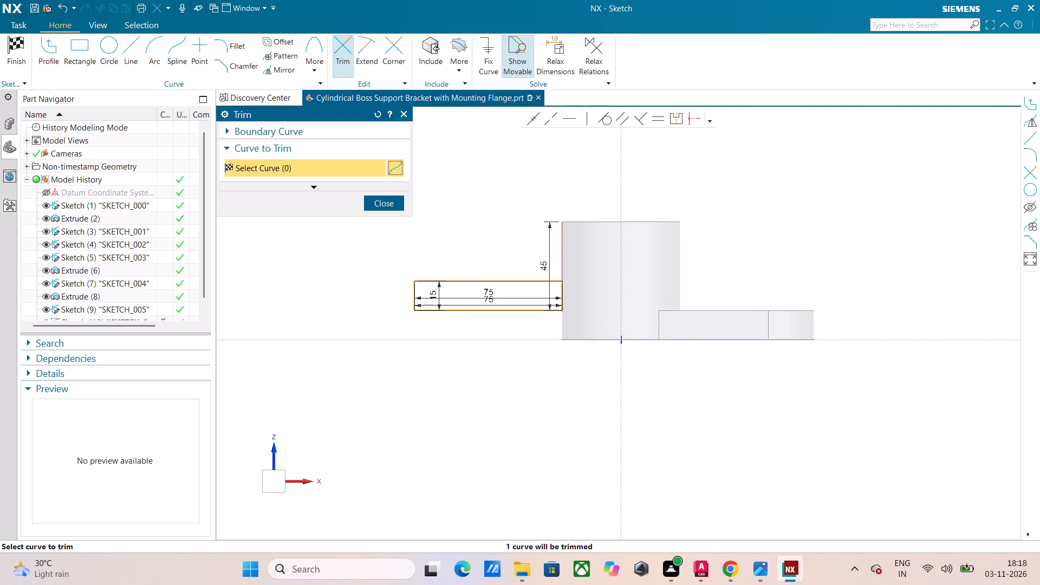
pyautogui.click(562, 255)
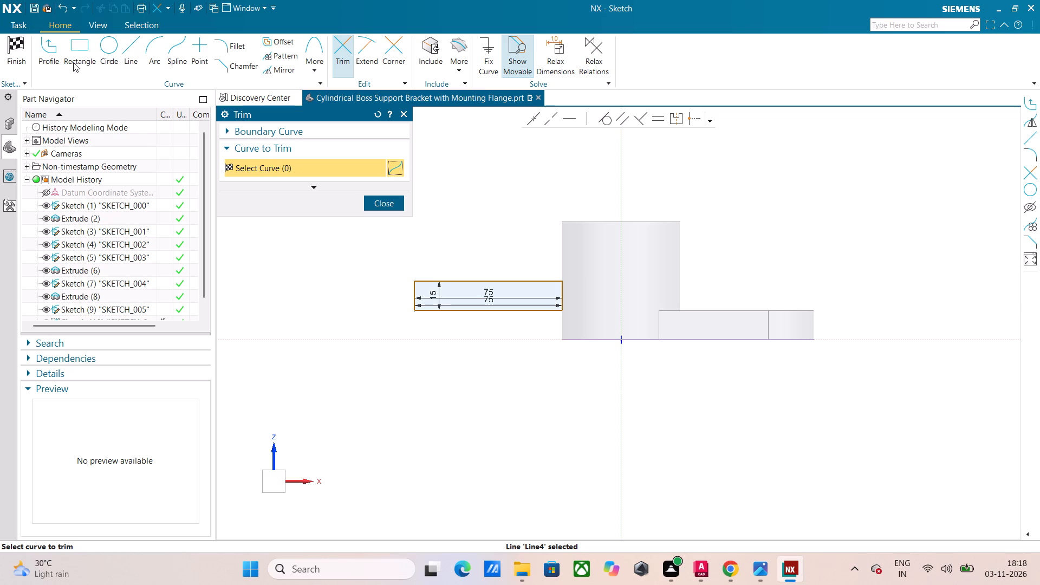
pyautogui.click(7, 52)
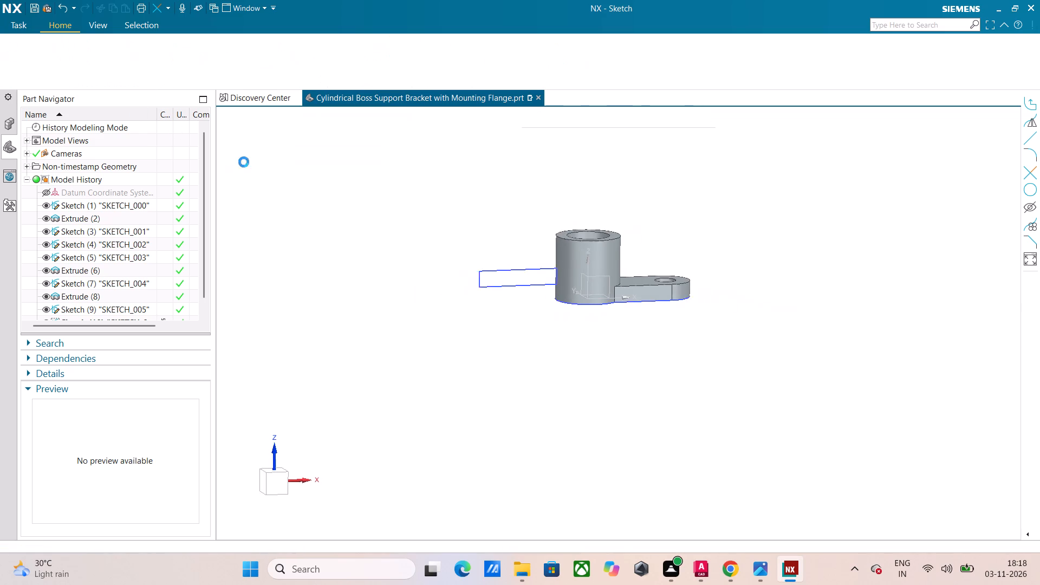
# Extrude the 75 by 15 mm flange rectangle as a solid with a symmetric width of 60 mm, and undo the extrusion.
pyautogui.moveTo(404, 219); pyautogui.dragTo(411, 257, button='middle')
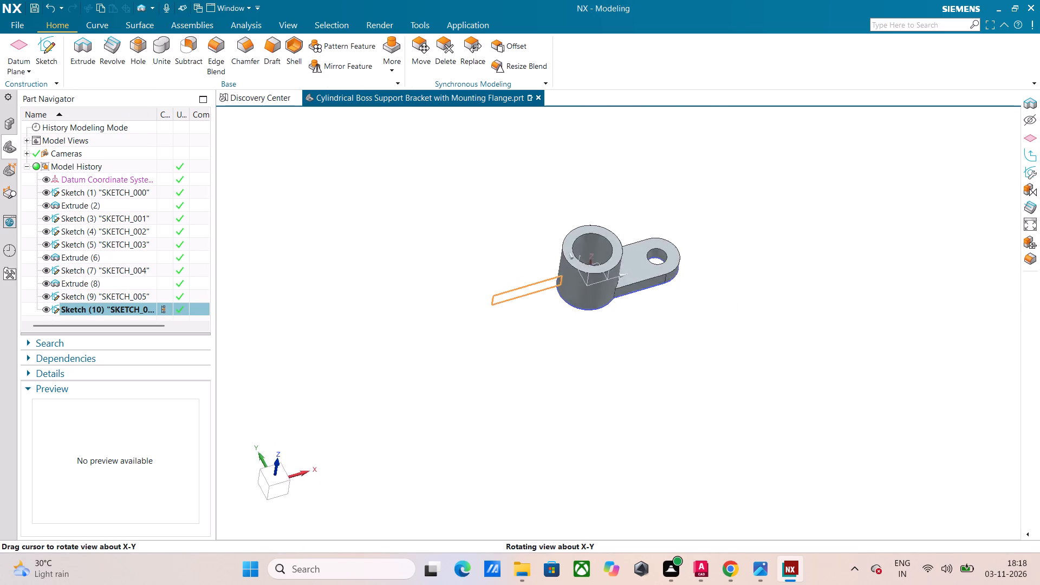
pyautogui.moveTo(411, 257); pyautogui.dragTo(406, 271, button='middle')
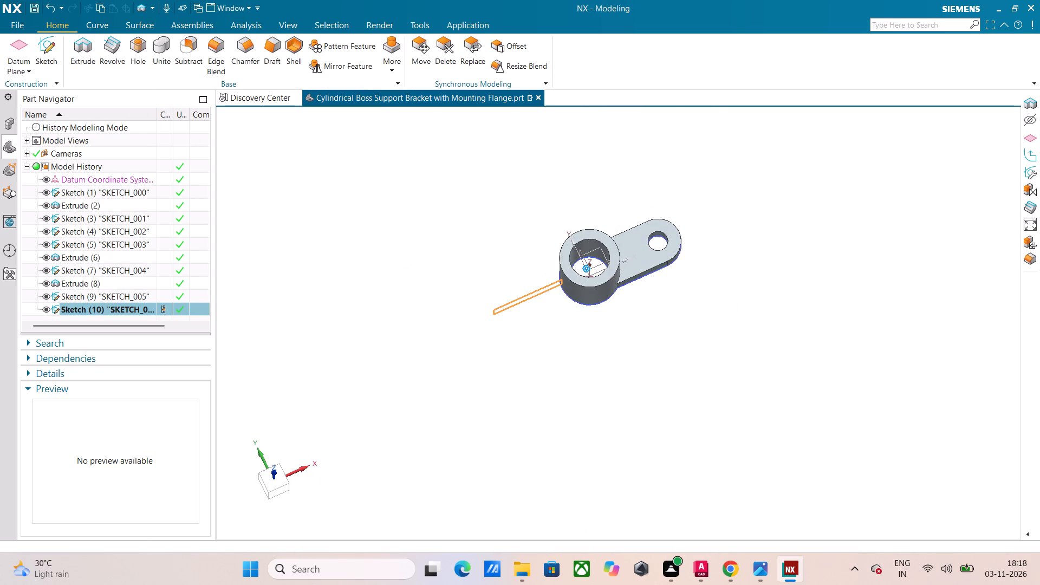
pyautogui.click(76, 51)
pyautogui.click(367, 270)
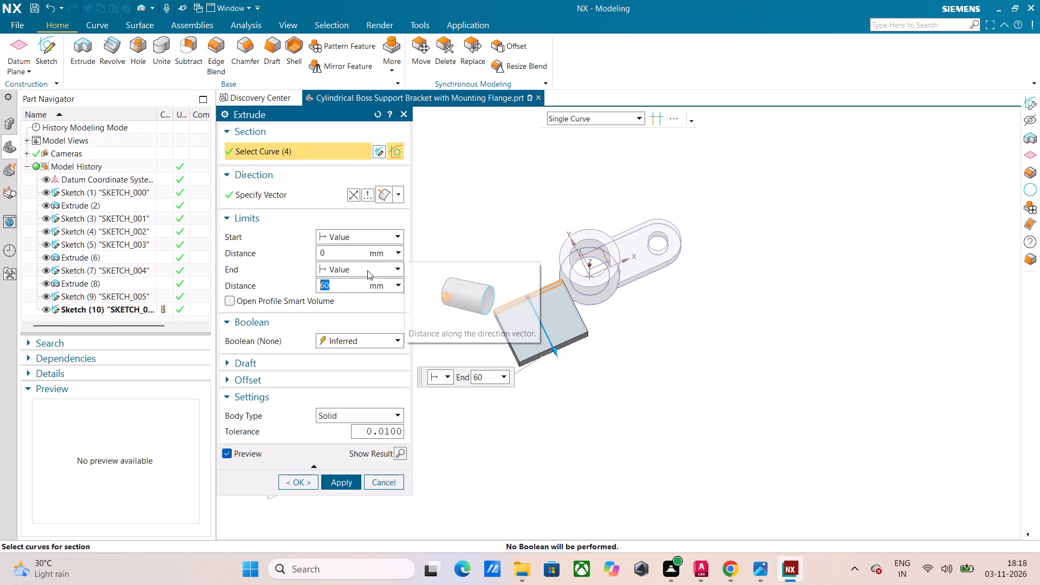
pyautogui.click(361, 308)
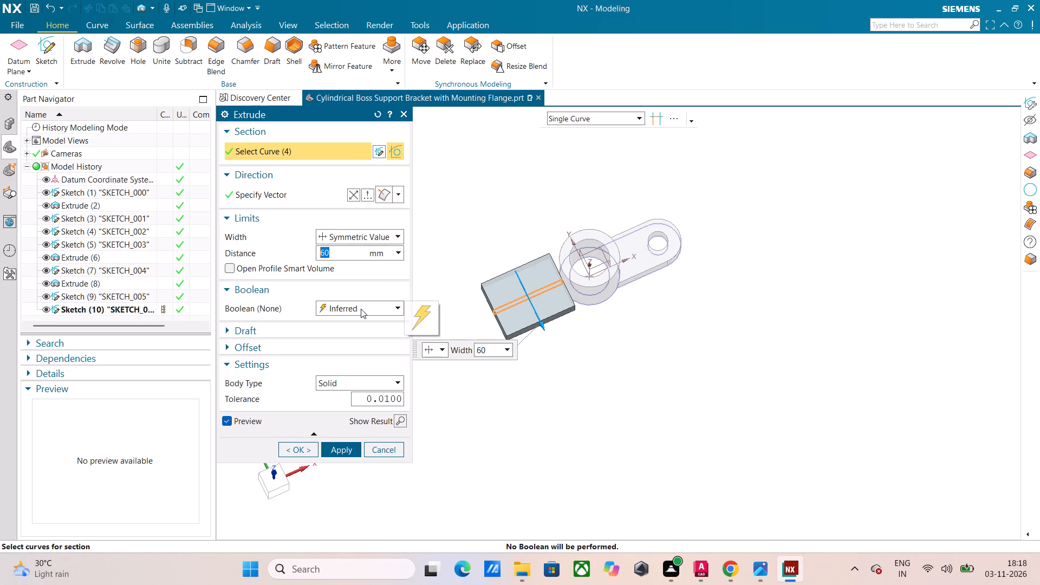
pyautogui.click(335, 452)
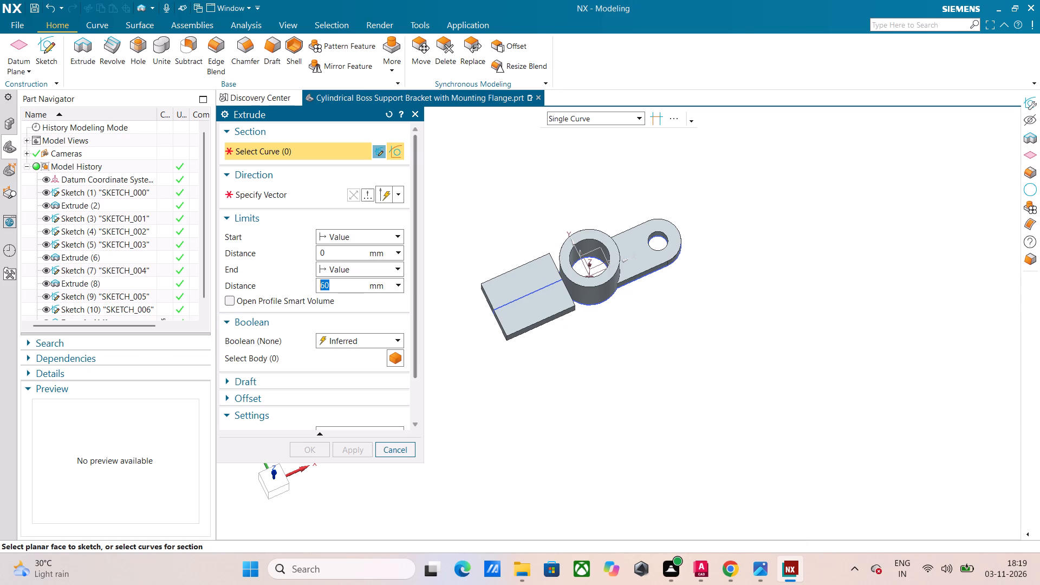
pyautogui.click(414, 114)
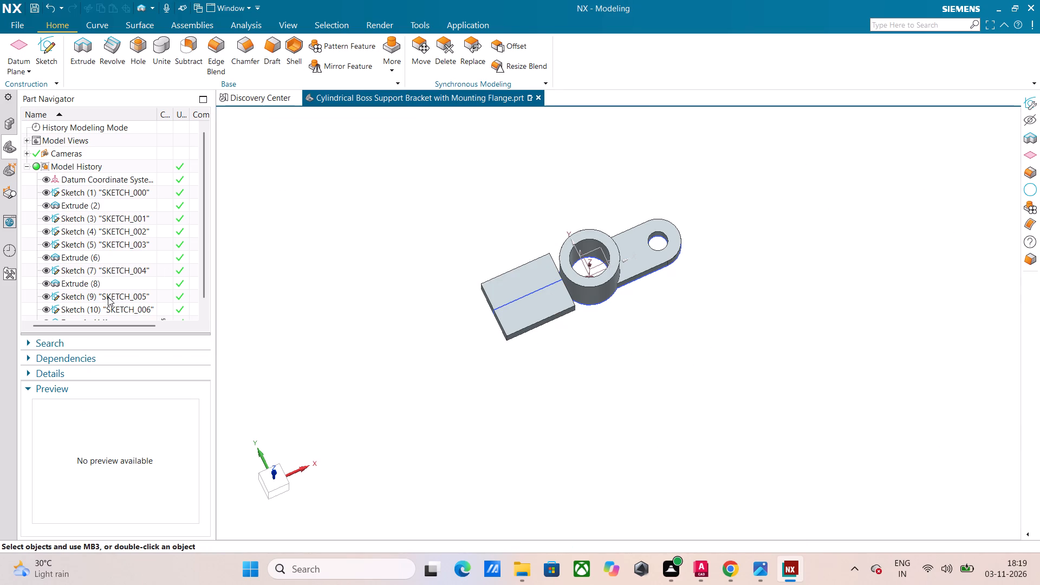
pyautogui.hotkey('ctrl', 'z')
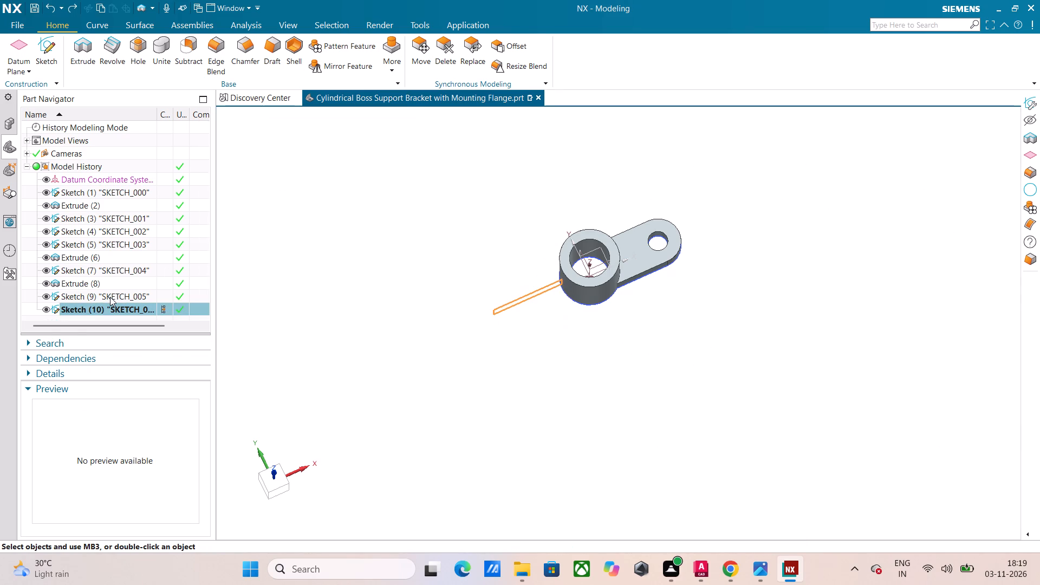
# Reopen the flange sketch for editing and trim away the rectangle's upper 75 mm horizontal line.
pyautogui.moveTo(289, 298); pyautogui.dragTo(283, 256, button='middle')
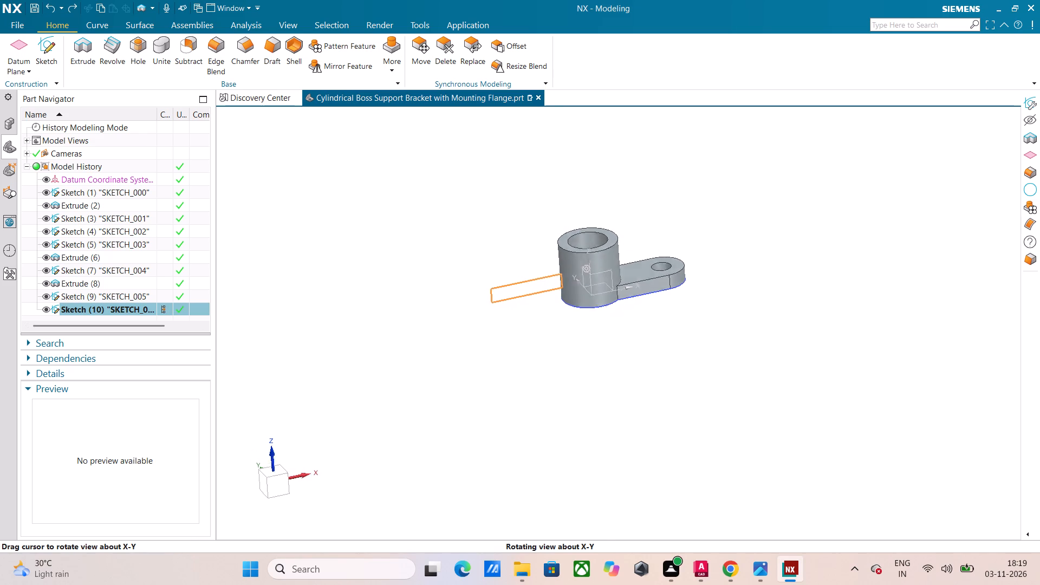
pyautogui.moveTo(283, 256); pyautogui.dragTo(279, 252, button='middle')
pyautogui.scroll(-3, 87, 271)
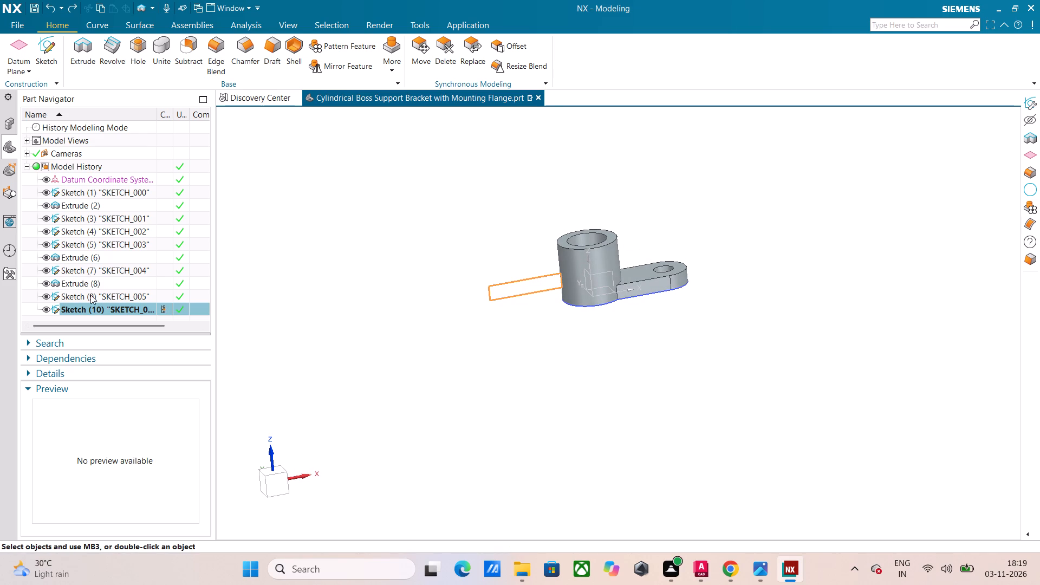
pyautogui.doubleClick(93, 307)
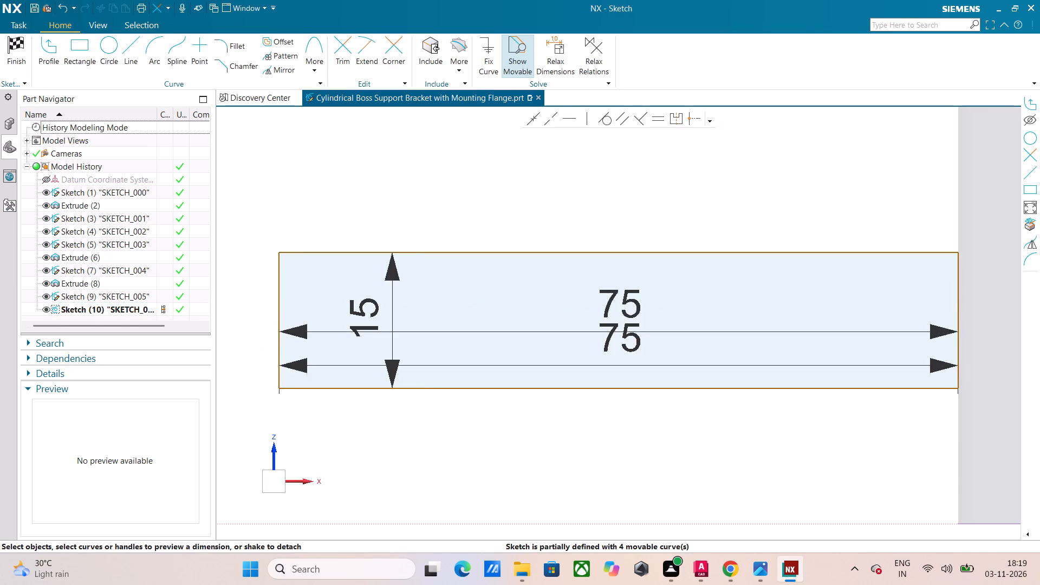
pyautogui.scroll(-4, 506, 331)
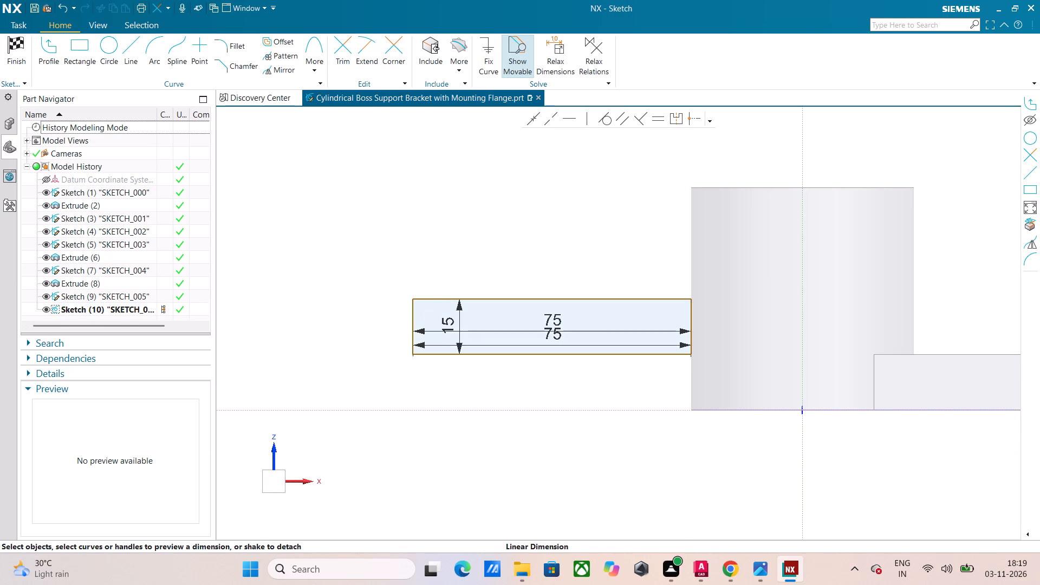
pyautogui.click(42, 54)
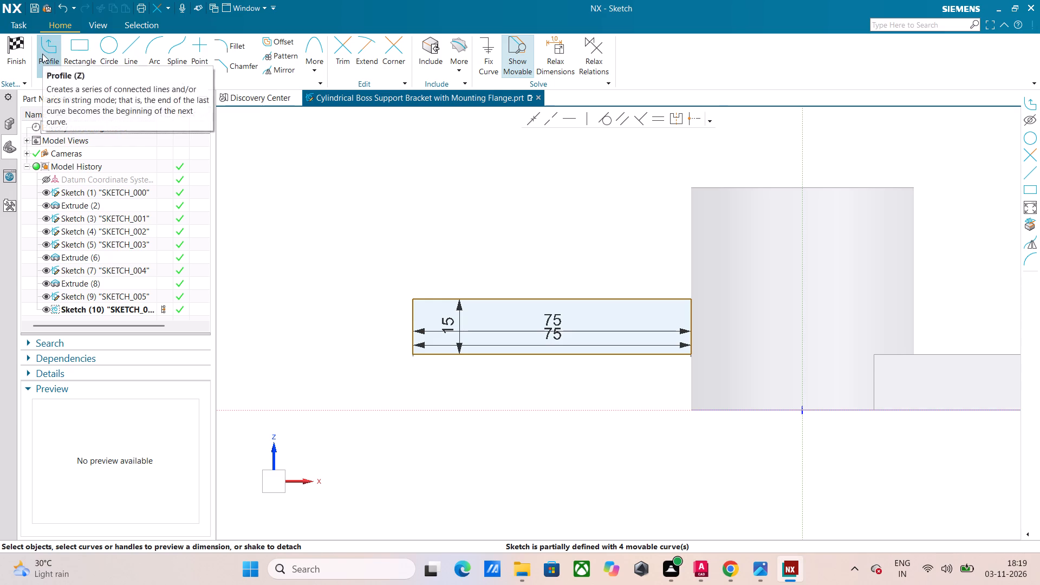
pyautogui.scroll(-1, 529, 295)
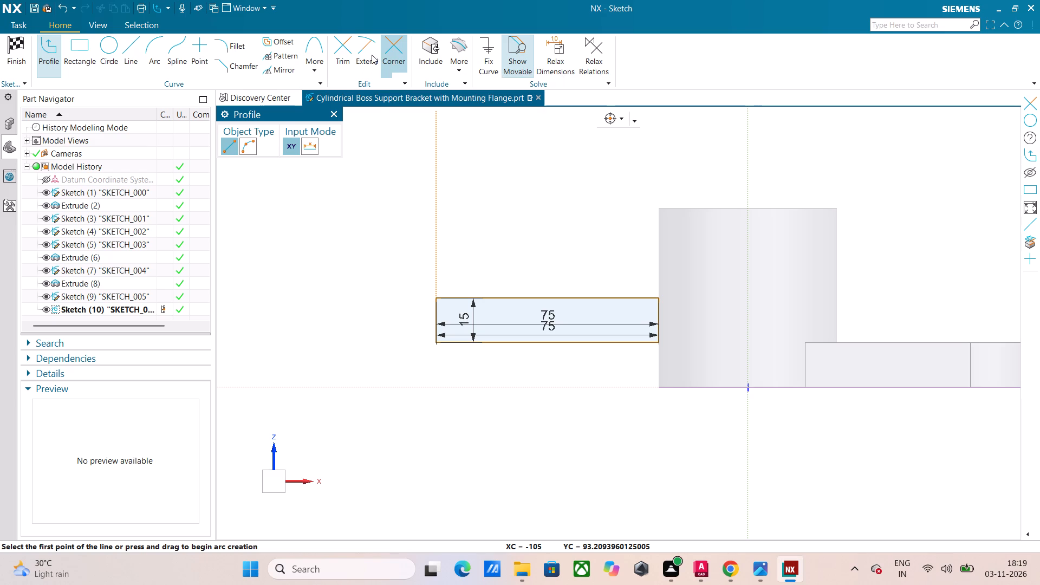
pyautogui.click(346, 53)
pyautogui.click(550, 298)
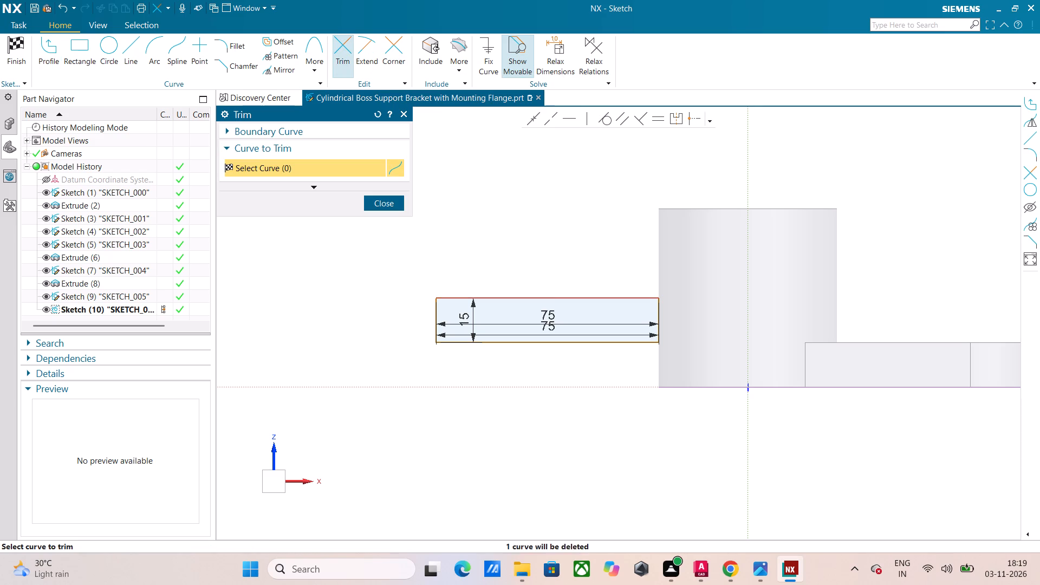
# From the flange's outer upper corner, draw a 30 mm vertical line at 90° and a 15 mm horizontal line at 0° towards the boss.
pyautogui.click(48, 54)
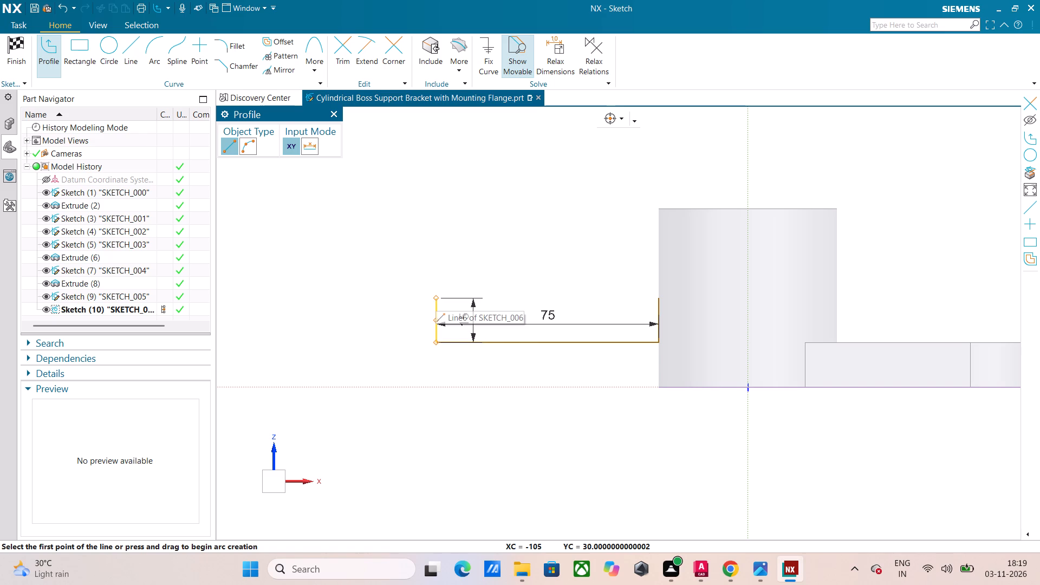
pyautogui.click(436, 298)
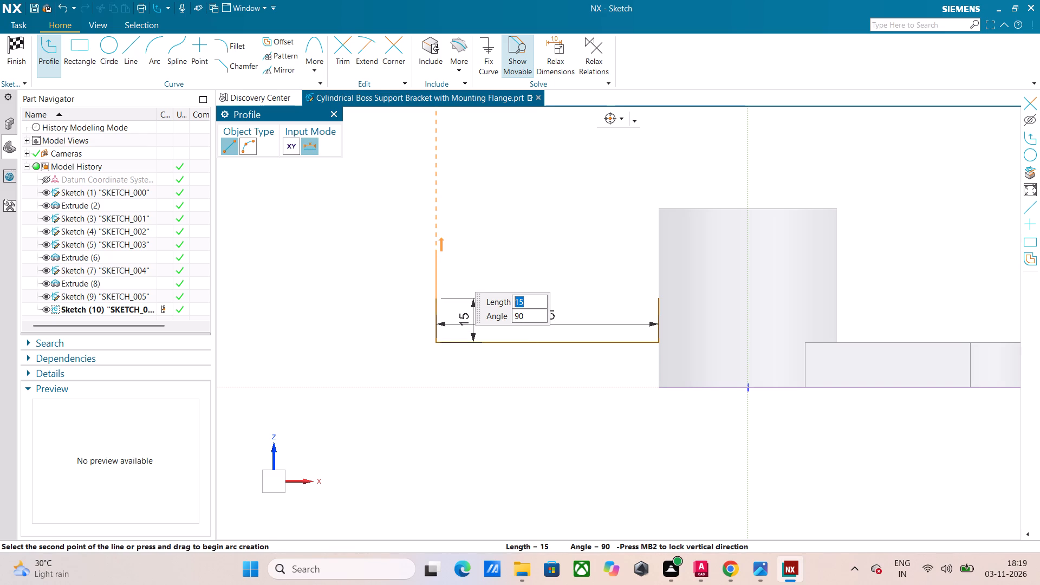
pyautogui.write('30')
pyautogui.press('Return')
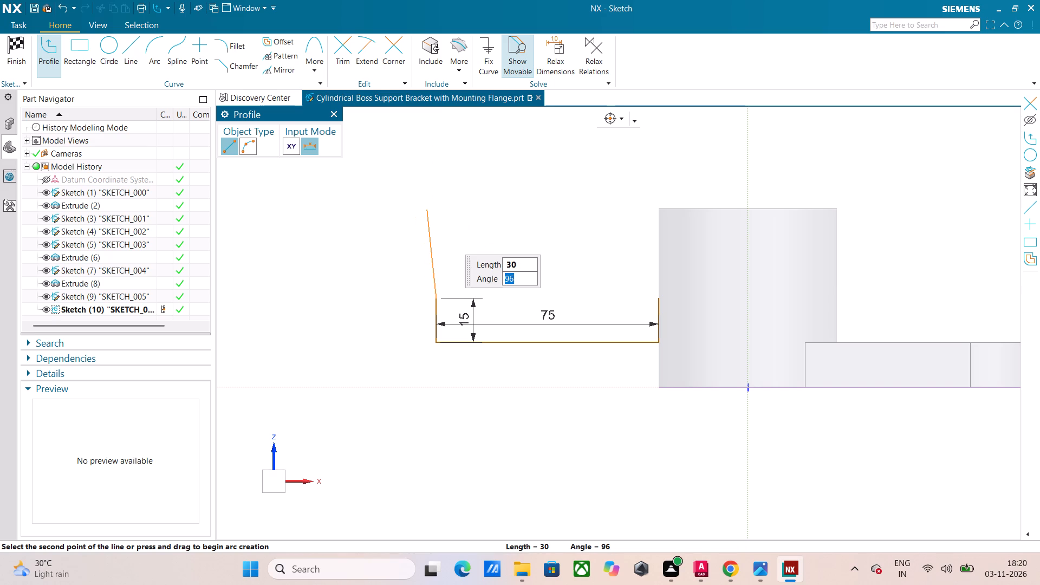
pyautogui.write('90')
pyautogui.press('Return')
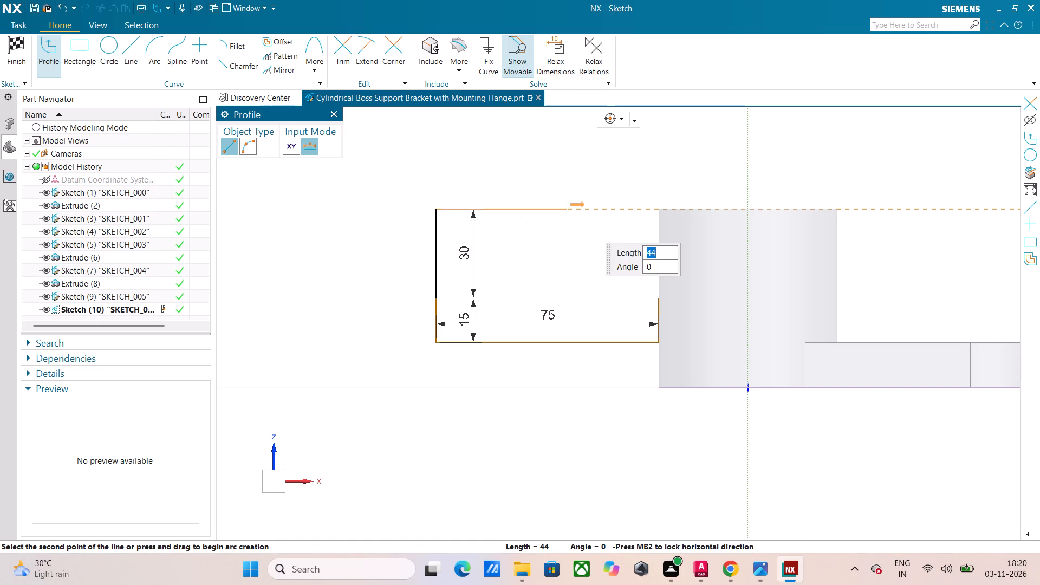
pyautogui.write('15')
pyautogui.press('Return')
pyautogui.press('Return')
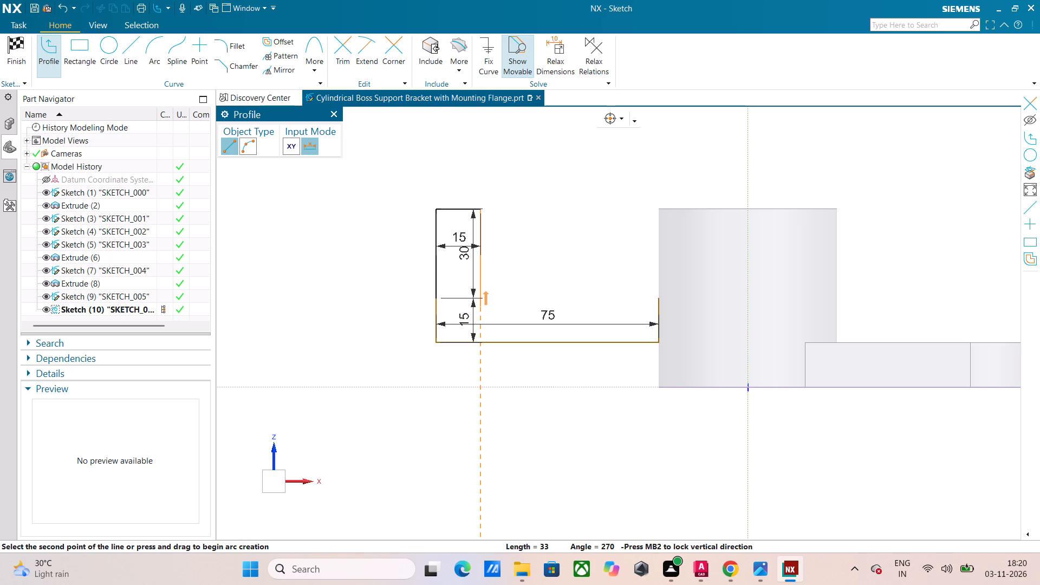
# Continue 30 mm down at 270°, close the L-shaped profile horizontally to the upper end of the boss-side vertical line, and finish the sketch.
pyautogui.write('30')
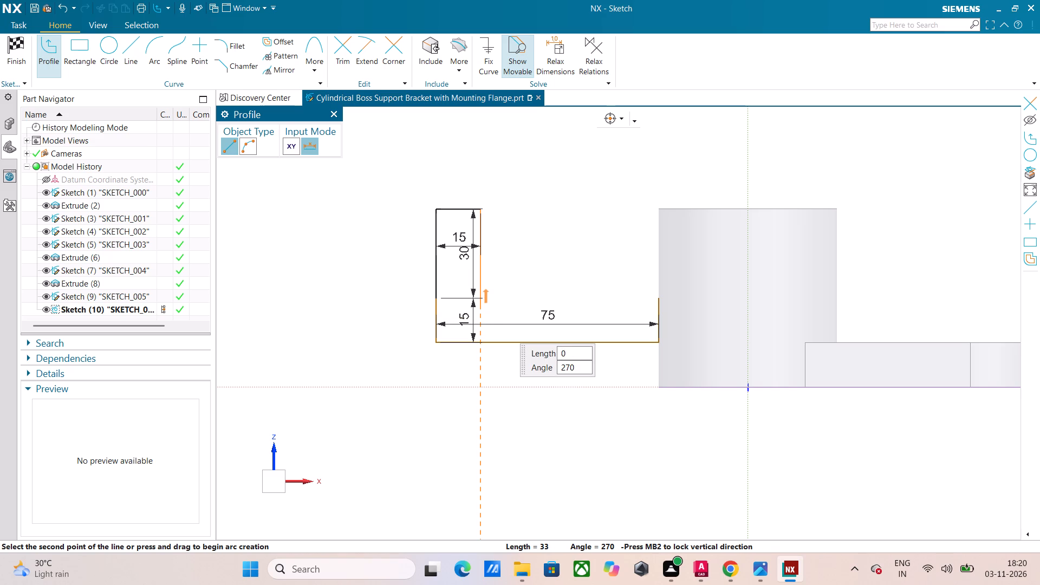
pyautogui.press('BackSpace')
pyautogui.write('30')
pyautogui.press('Return')
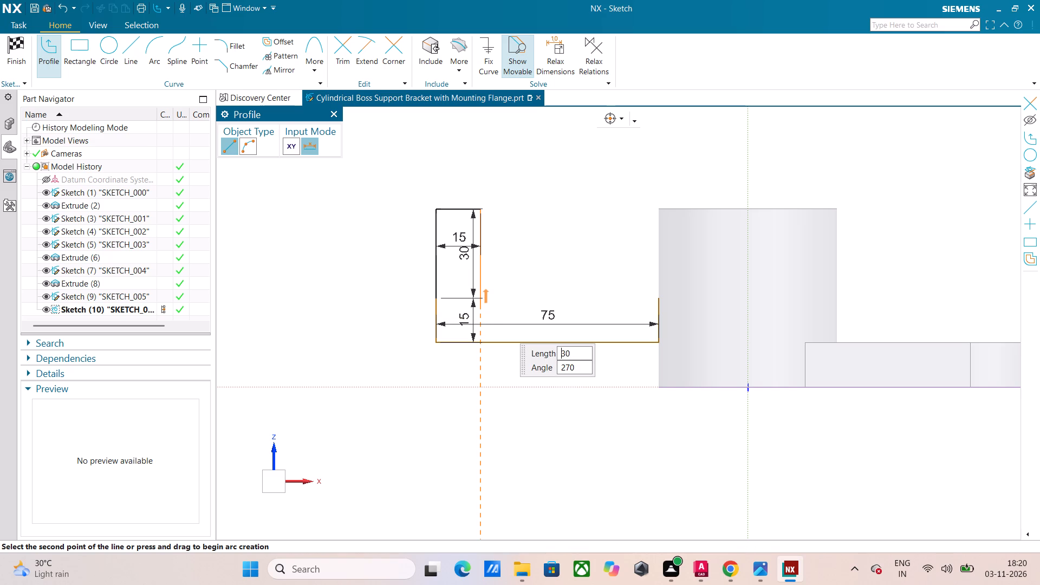
pyautogui.press('Return')
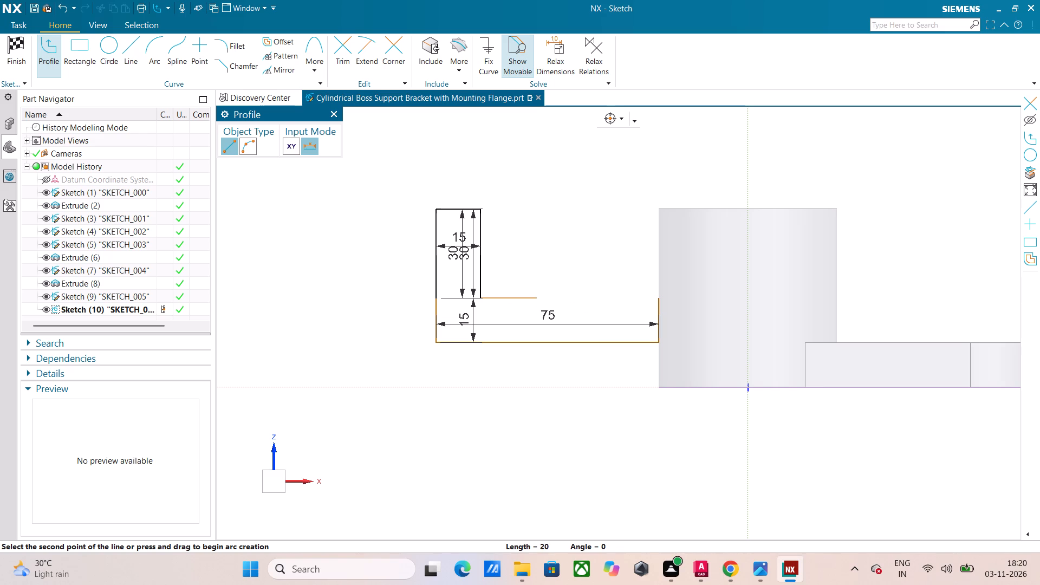
pyautogui.click(658, 298)
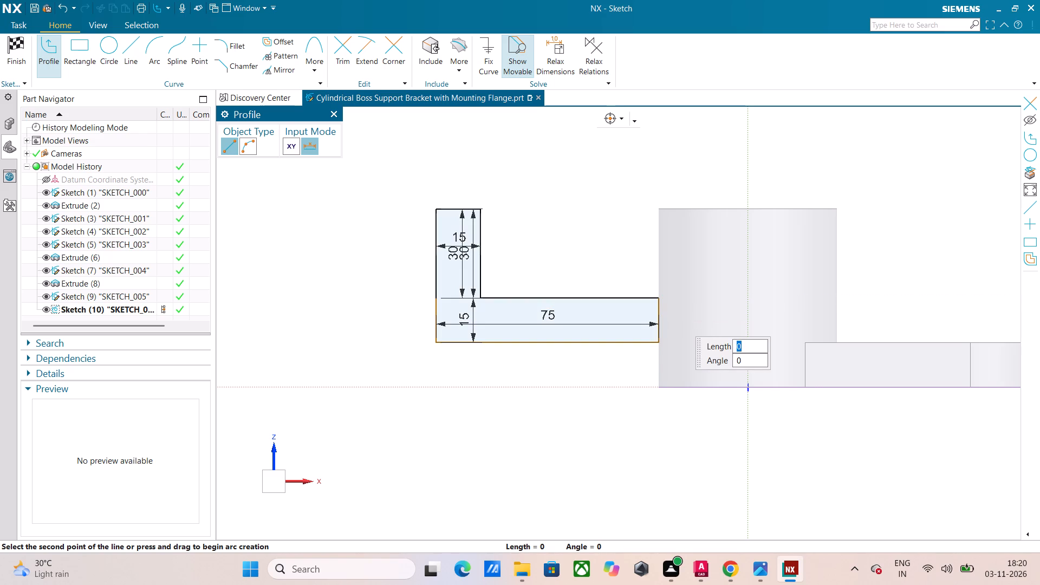
pyautogui.click(27, 55)
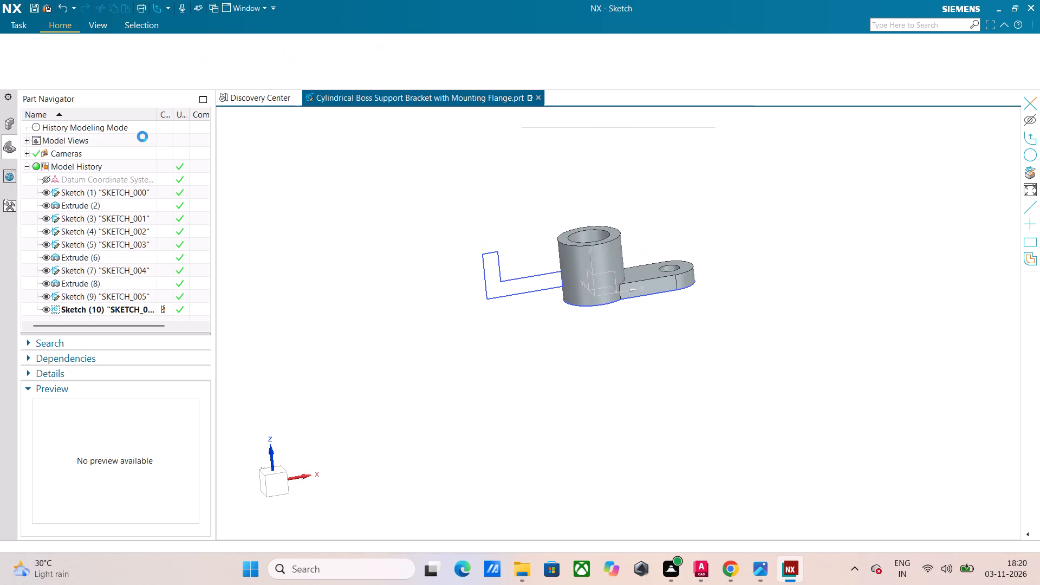
# Extrude the closed L-shaped flange profile as a solid with a symmetric width of 60 mm.
pyautogui.moveTo(420, 273); pyautogui.dragTo(441, 311, button='middle')
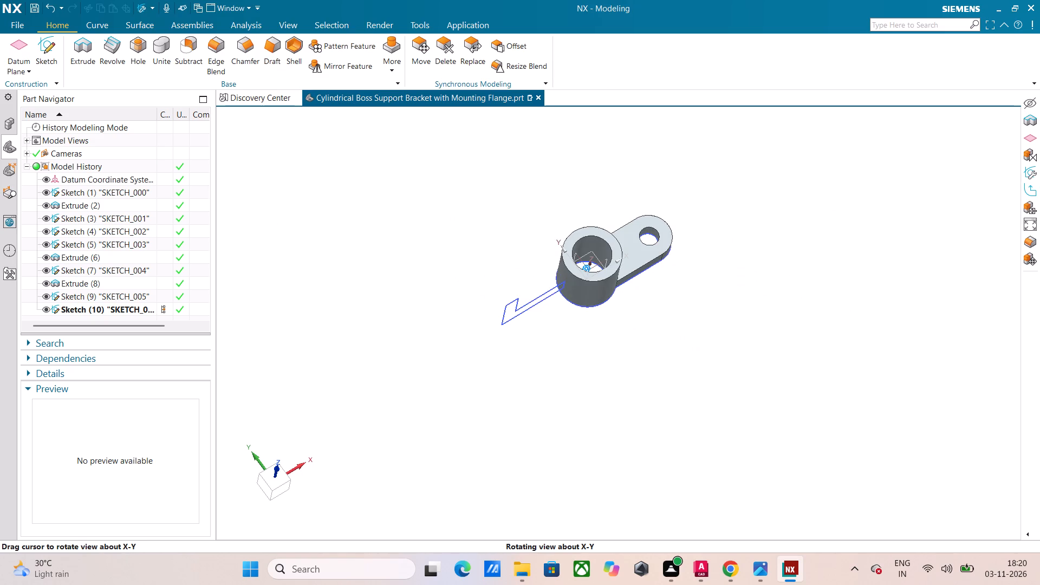
pyautogui.moveTo(441, 311); pyautogui.dragTo(441, 312, button='middle')
pyautogui.click(82, 51)
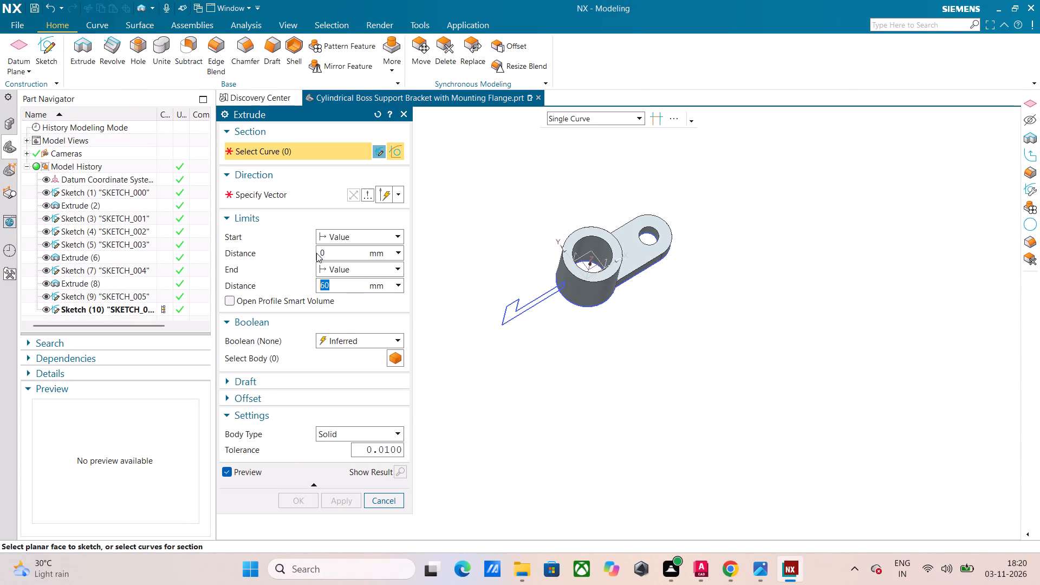
pyautogui.click(336, 272)
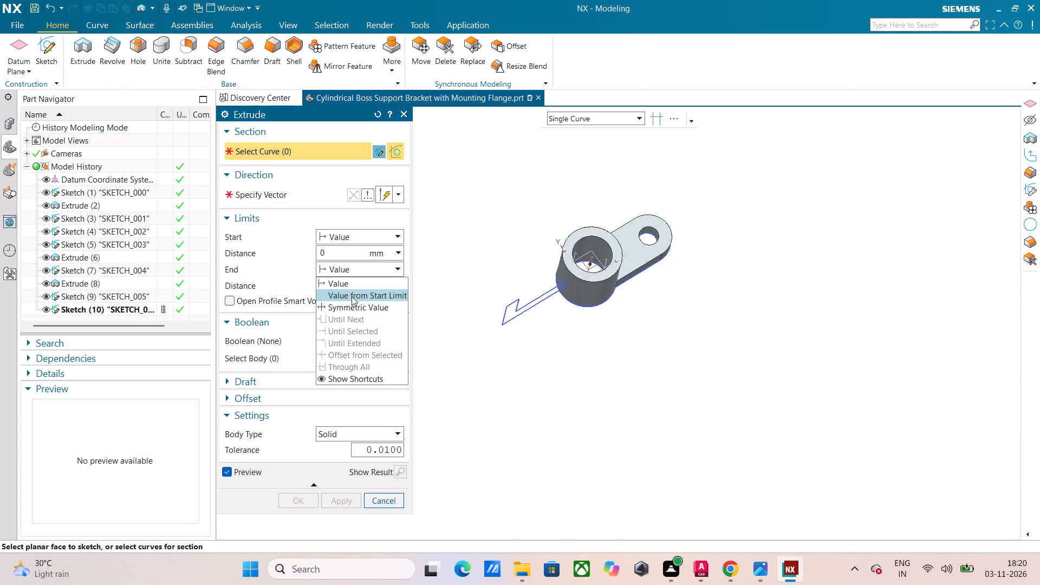
pyautogui.click(352, 307)
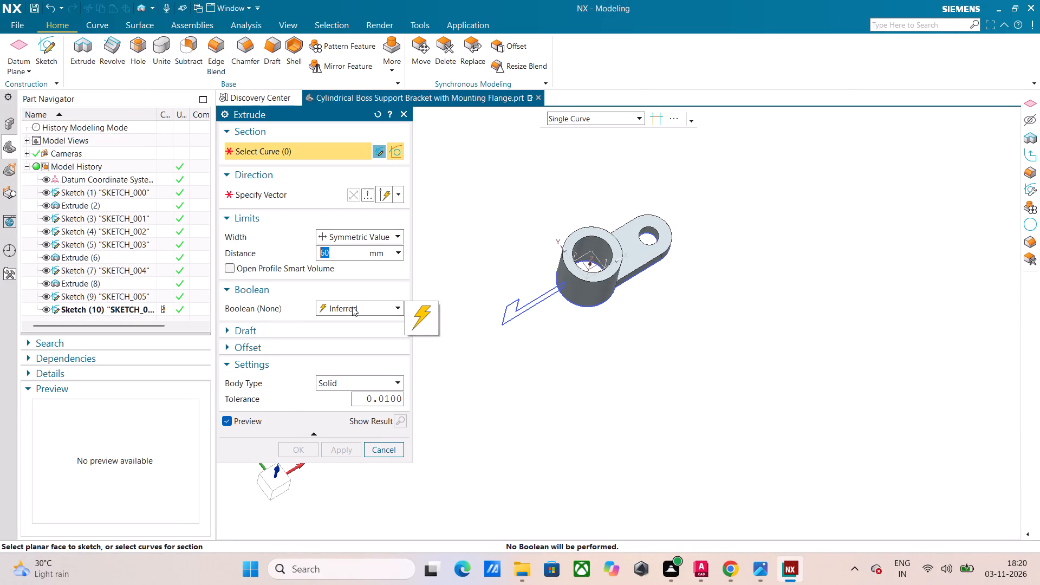
pyautogui.click(517, 318)
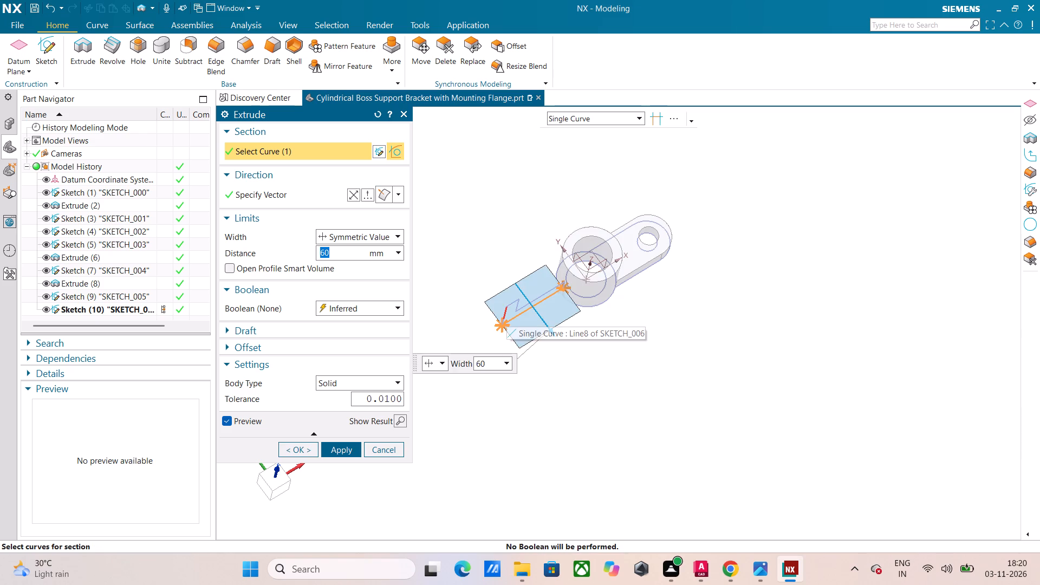
pyautogui.click(506, 311)
pyautogui.click(515, 305)
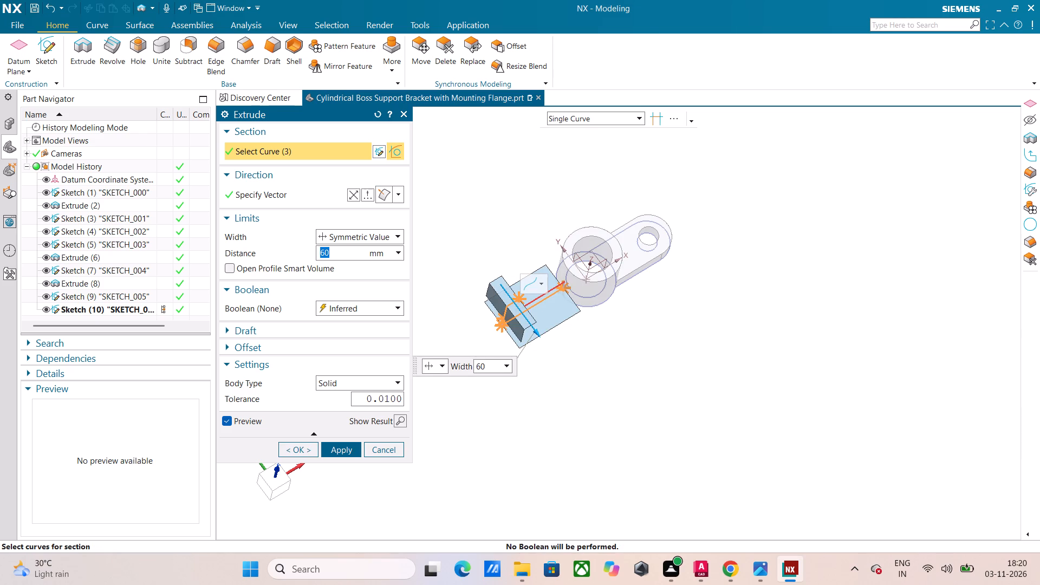
pyautogui.click(531, 308)
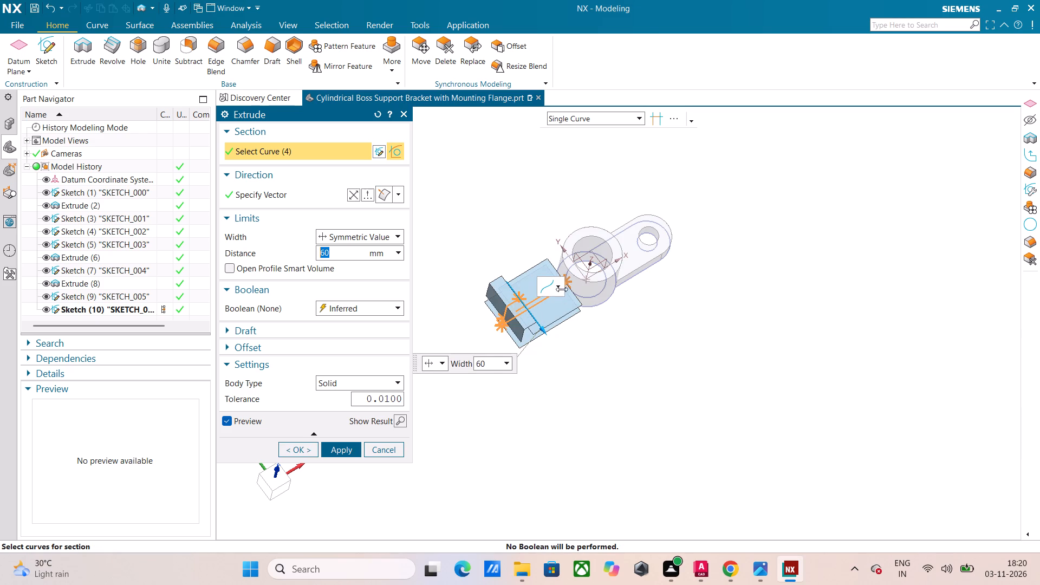
pyautogui.scroll(4, 568, 283)
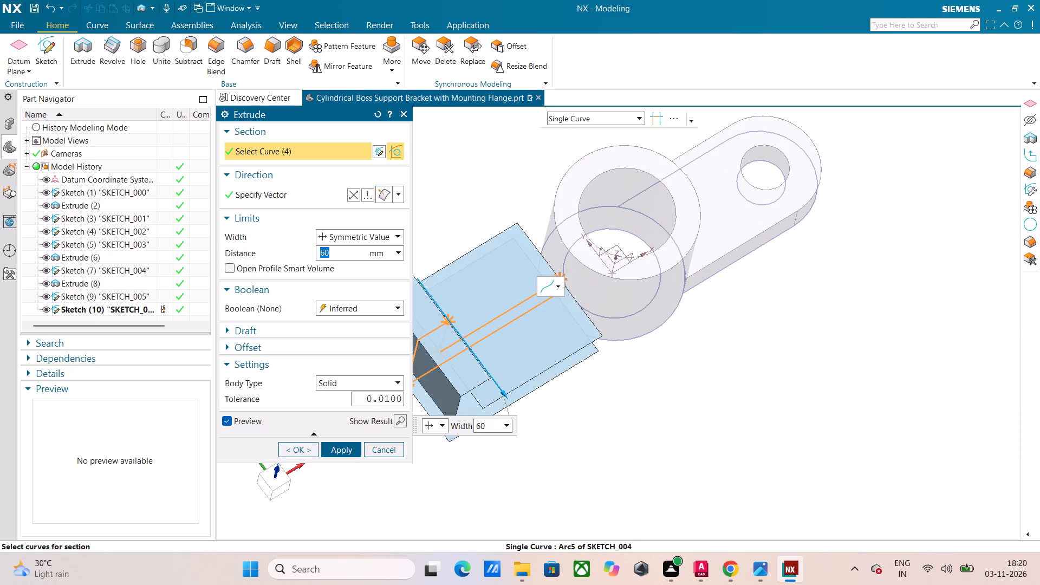
pyautogui.scroll(3, 558, 290)
pyautogui.moveTo(607, 395); pyautogui.dragTo(567, 342, button='middle')
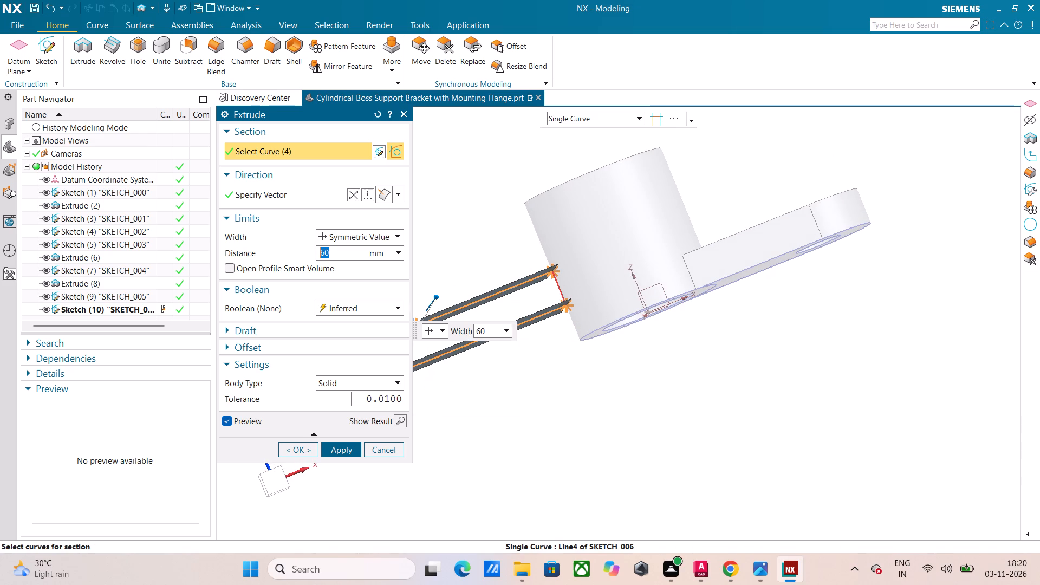
pyautogui.click(558, 285)
pyautogui.moveTo(577, 379); pyautogui.dragTo(611, 367, button='middle')
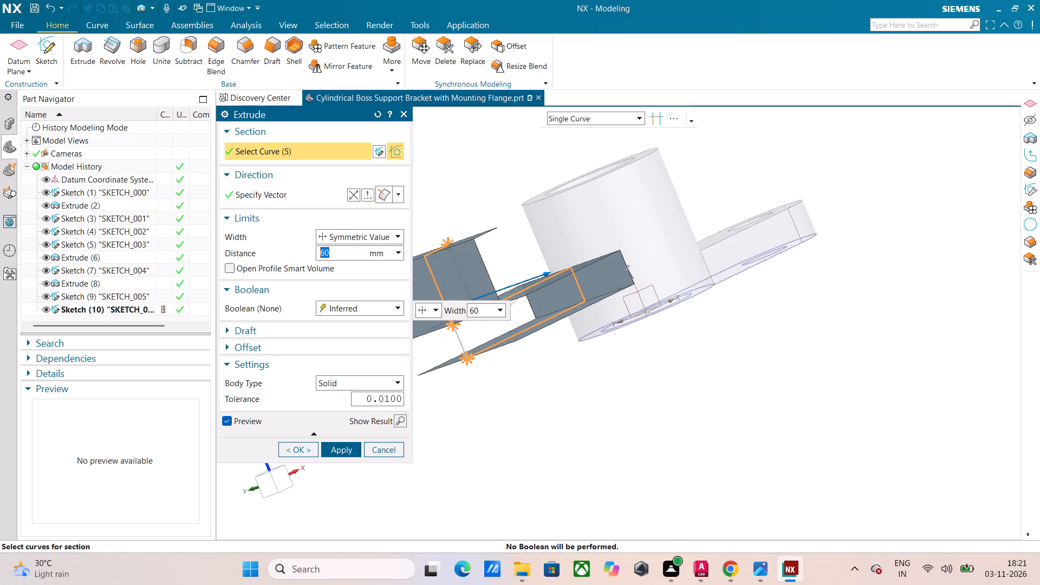
pyautogui.click(461, 342)
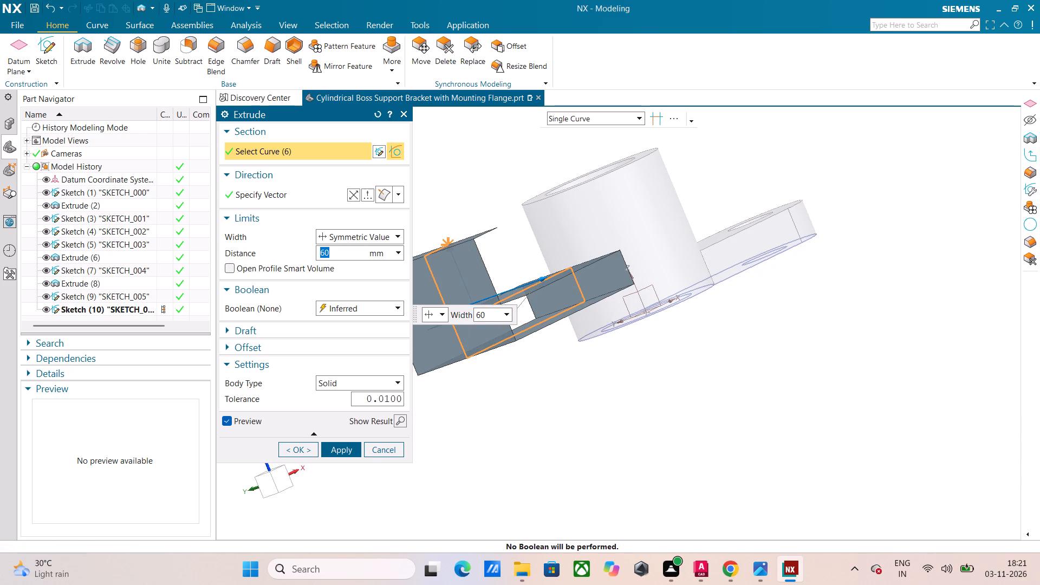
pyautogui.moveTo(604, 361); pyautogui.dragTo(570, 379, button='middle')
pyautogui.moveTo(570, 379); pyautogui.dragTo(569, 380, button='middle')
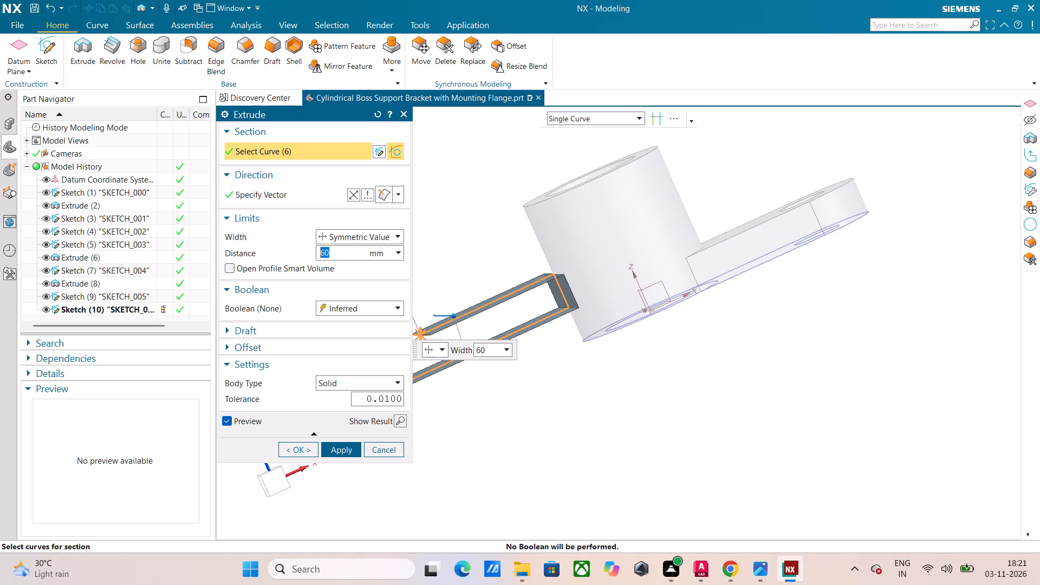
pyautogui.moveTo(569, 380); pyautogui.dragTo(537, 406, button='middle')
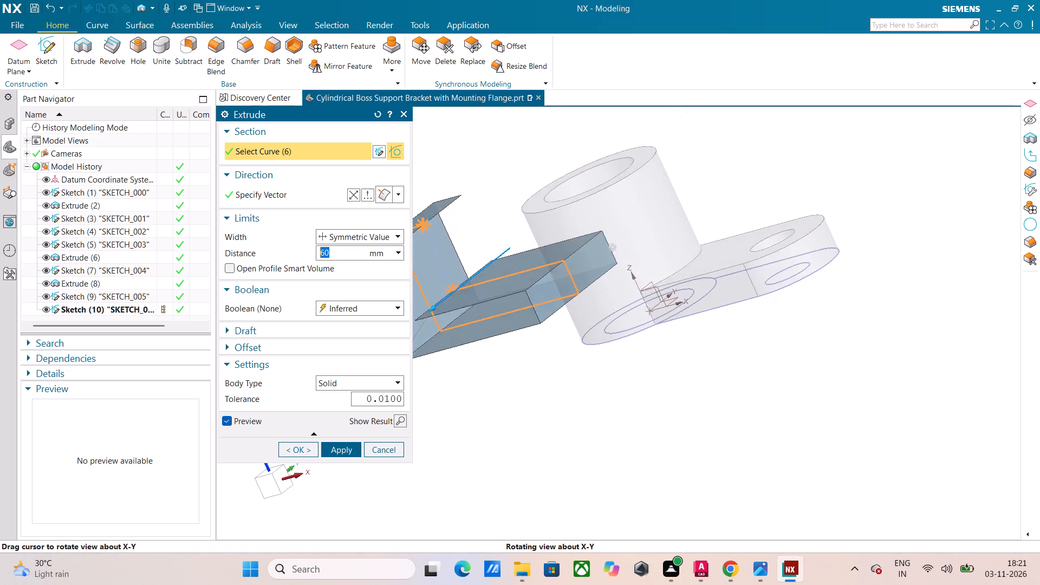
pyautogui.moveTo(537, 406); pyautogui.dragTo(541, 408, button='middle')
pyautogui.click(438, 265)
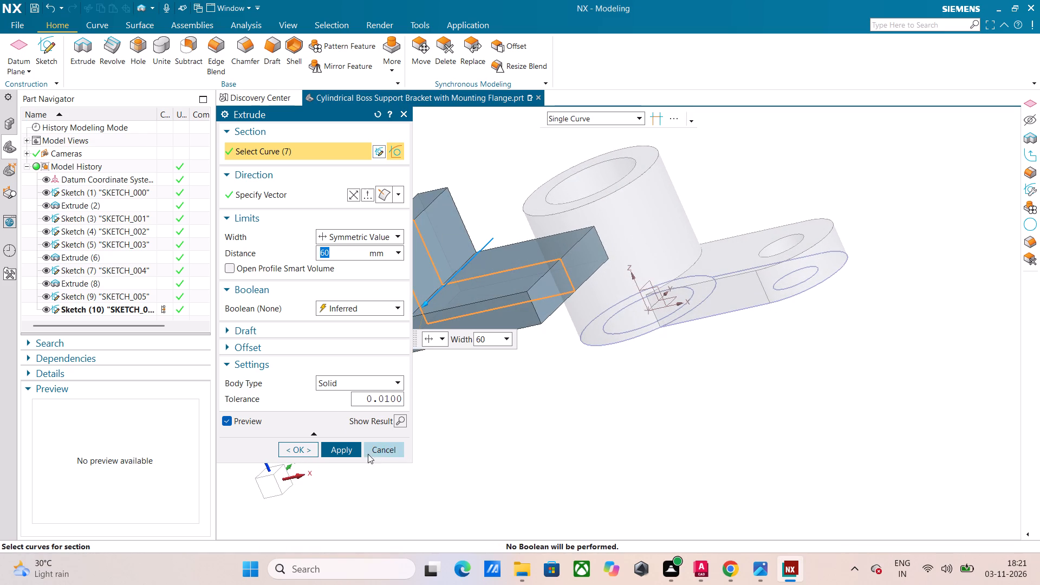
pyautogui.click(347, 456)
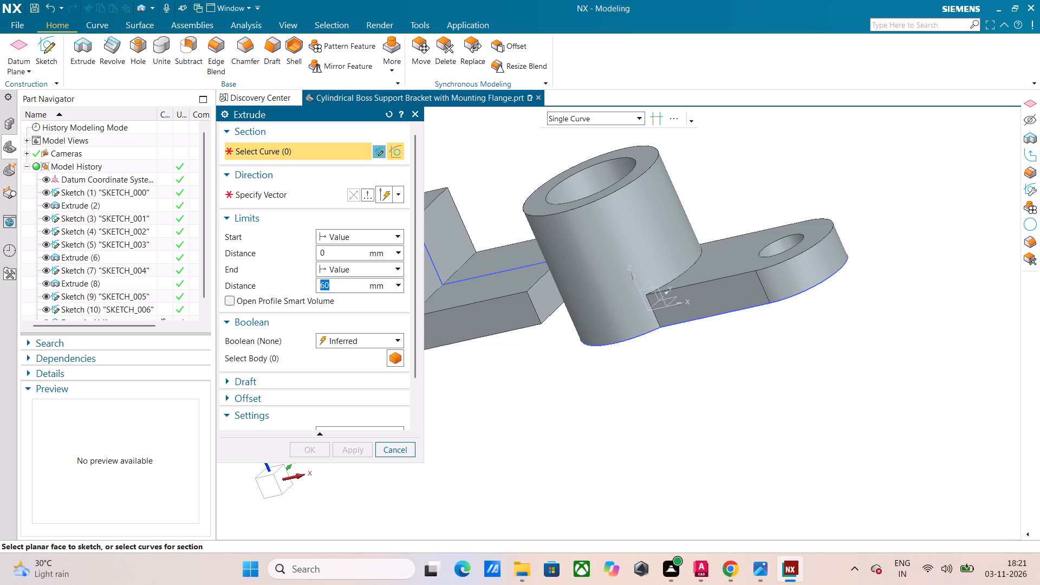
pyautogui.click(418, 118)
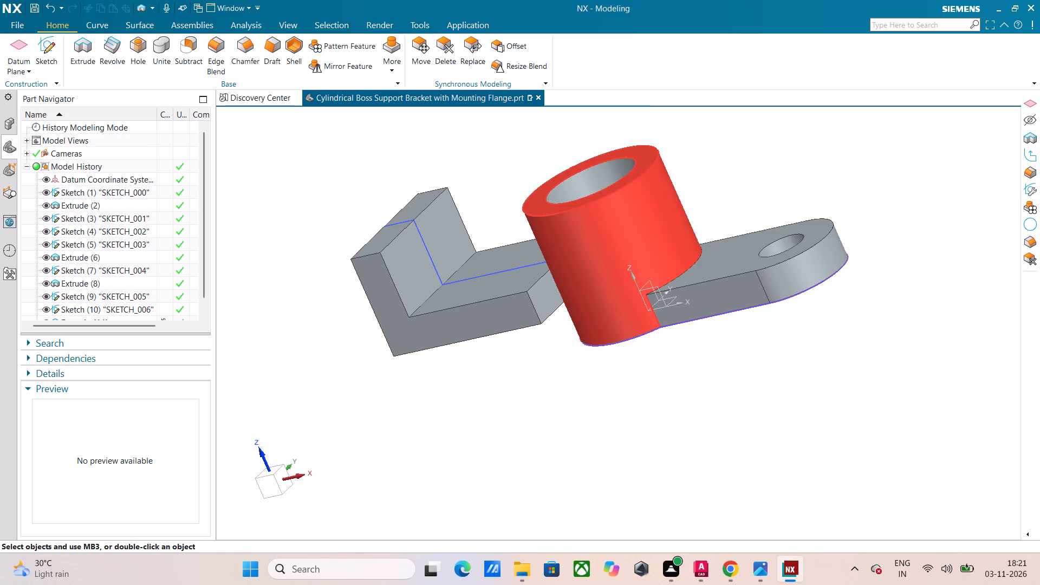
# Create a sketch on the Front plane and project the L-shaped flange outline into it.
pyautogui.moveTo(552, 389); pyautogui.dragTo(570, 401, button='middle')
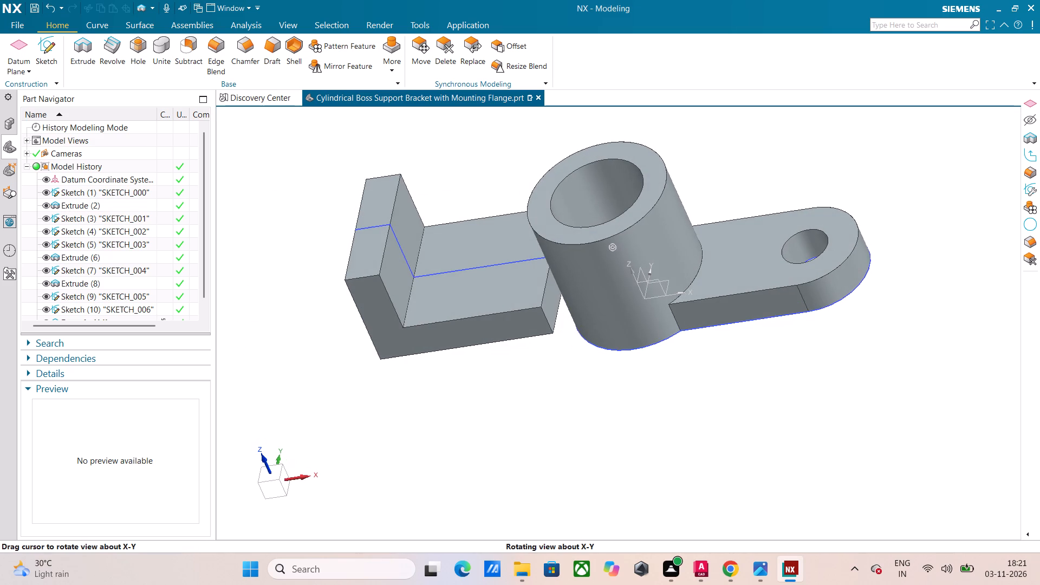
pyautogui.moveTo(570, 401); pyautogui.dragTo(573, 389, button='middle')
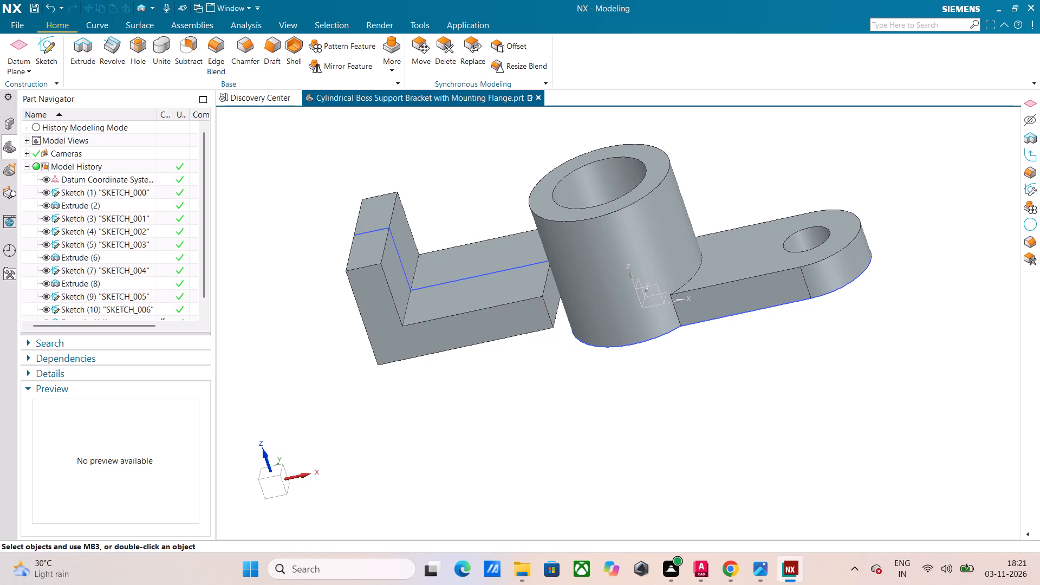
pyautogui.click(39, 48)
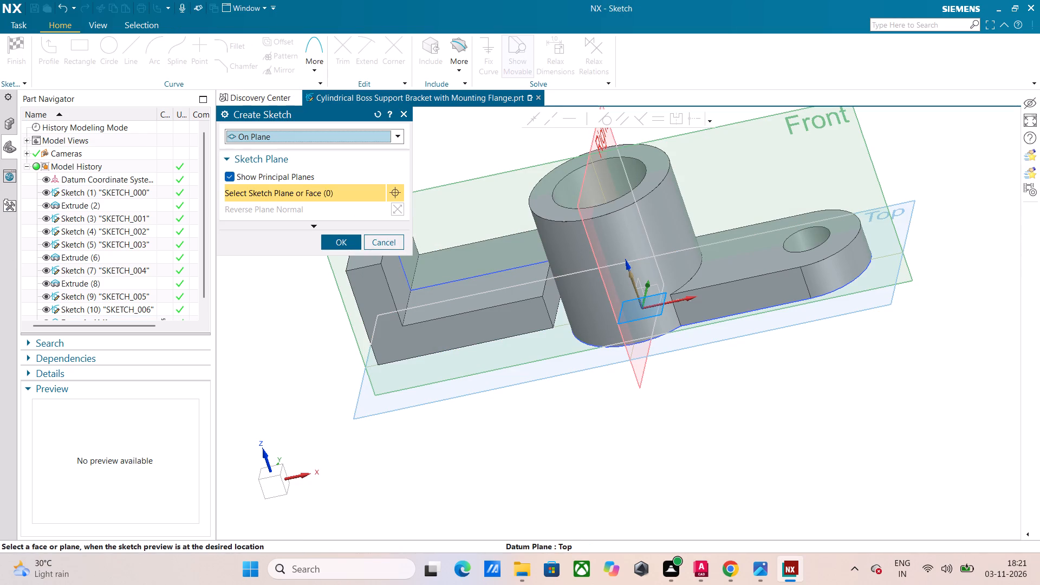
pyautogui.click(851, 116)
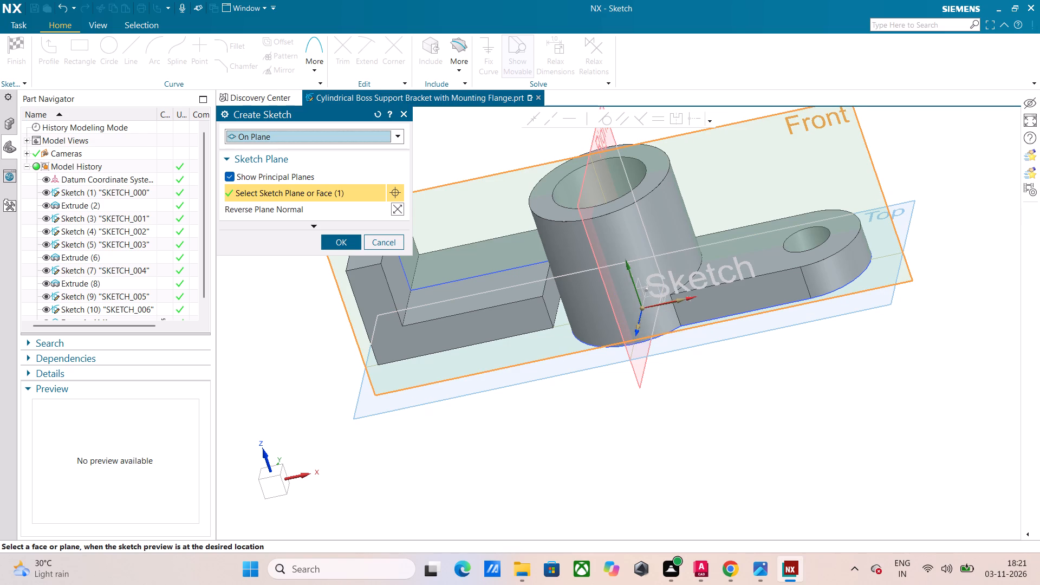
pyautogui.click(349, 243)
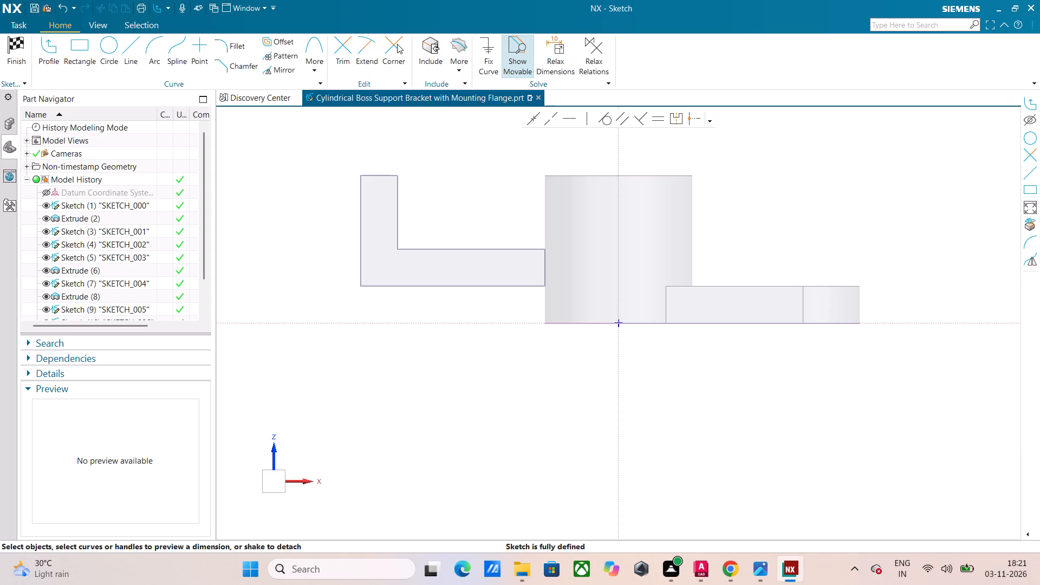
pyautogui.click(459, 61)
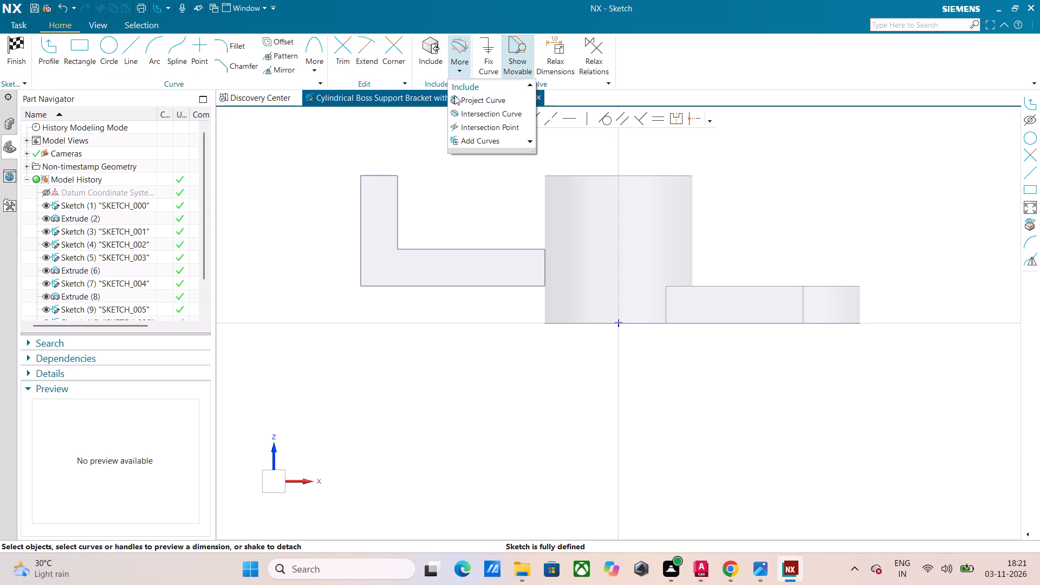
pyautogui.click(456, 99)
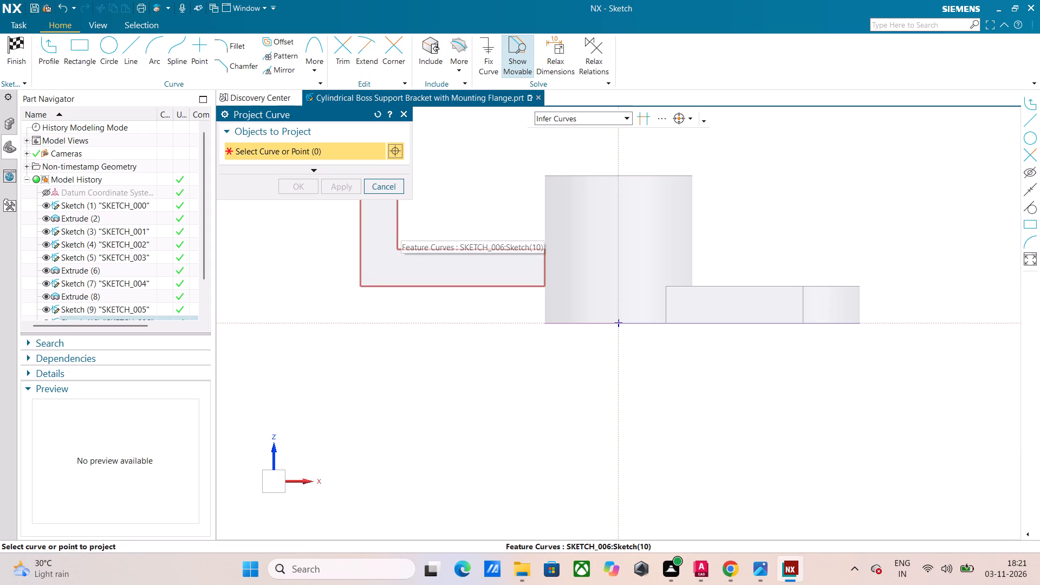
pyautogui.click(396, 224)
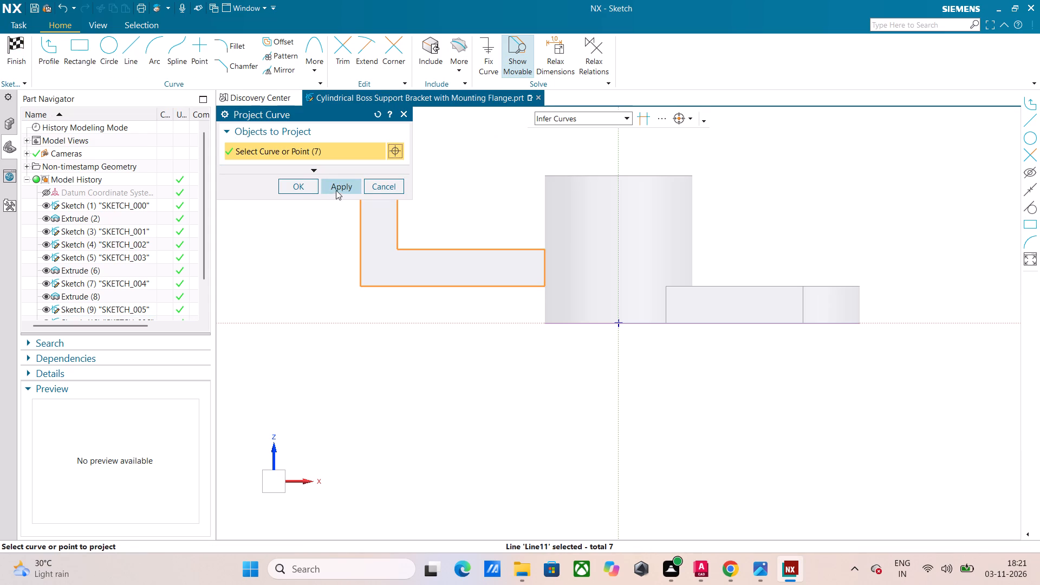
pyautogui.click(336, 190)
# From the upright's boss-side top corner, draw a 60 mm horizontal line at 0° and a 30 mm line down at 270° to the base's upper corner.
pyautogui.click(50, 48)
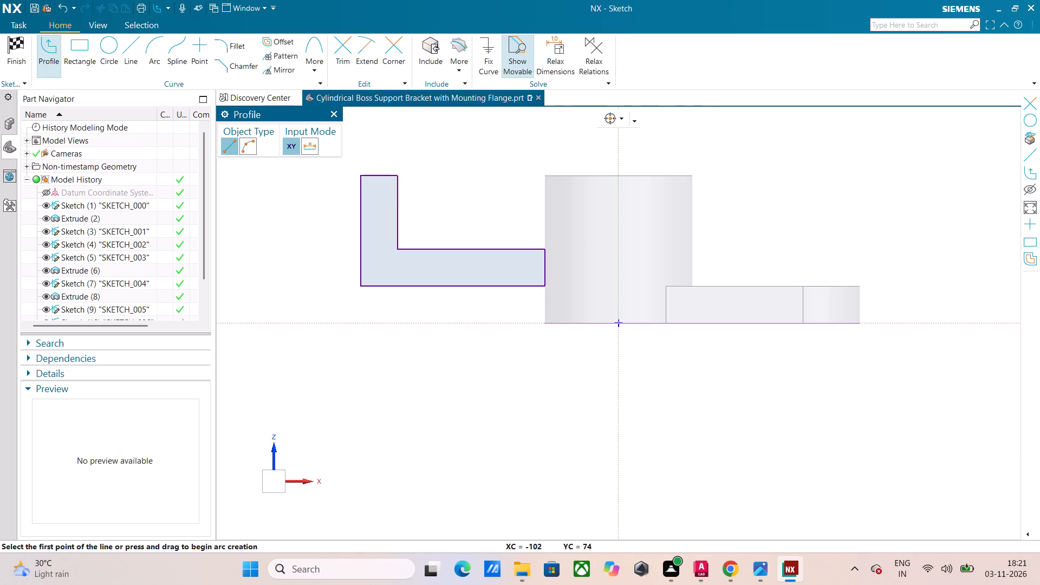
pyautogui.click(396, 176)
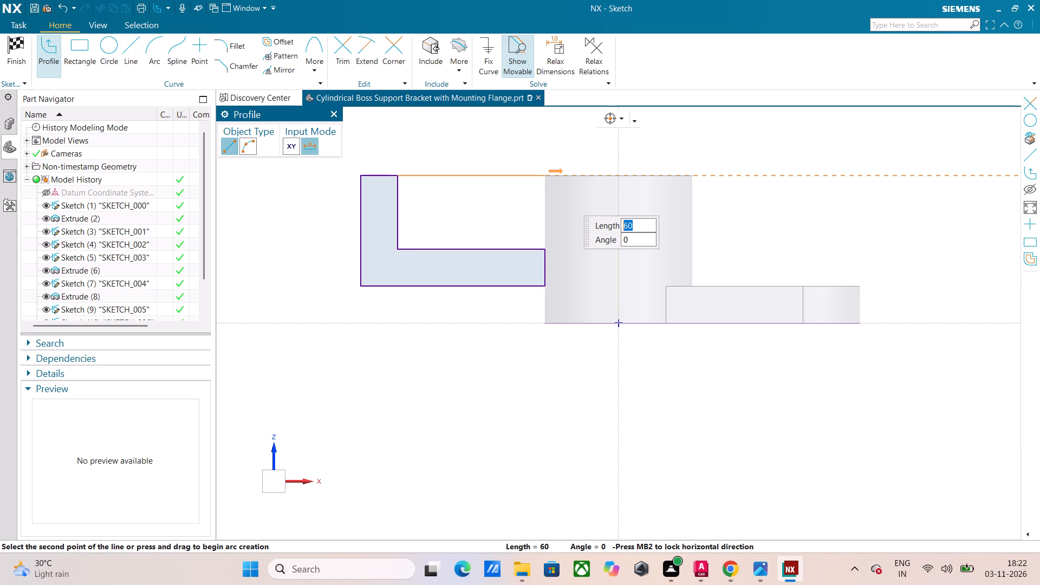
pyautogui.press('Return')
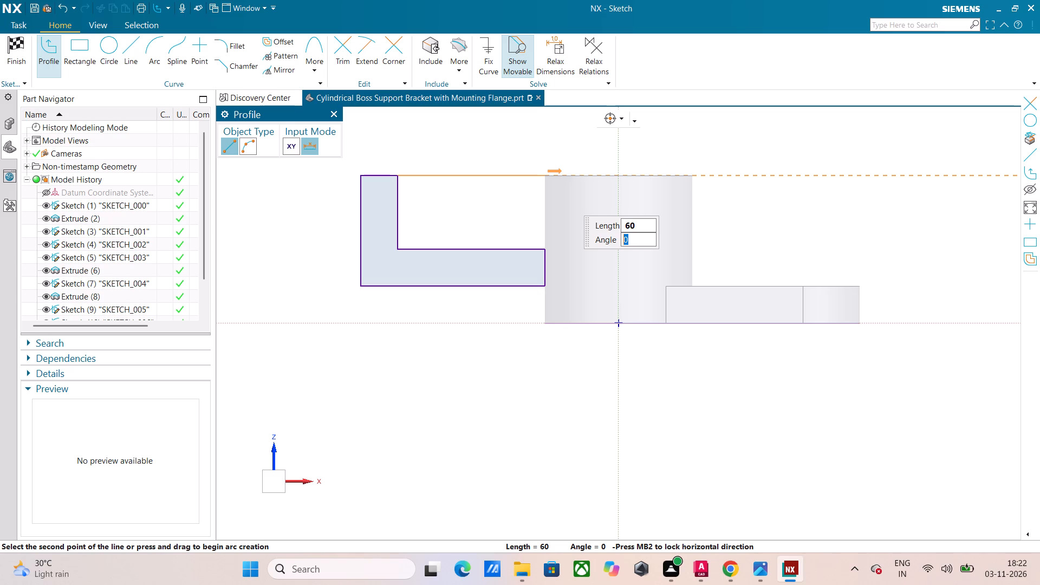
pyautogui.press('Return')
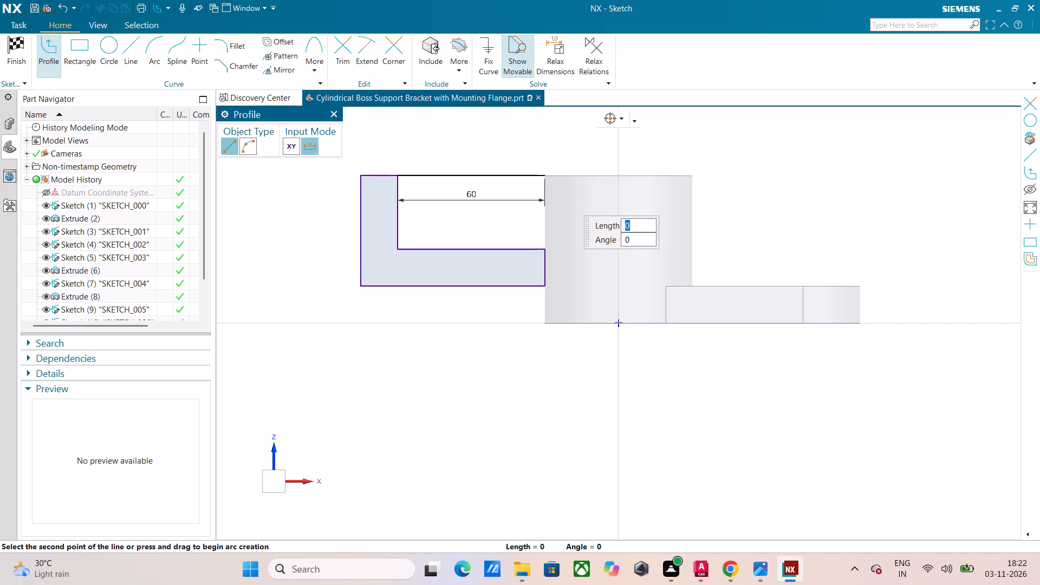
pyautogui.click(545, 250)
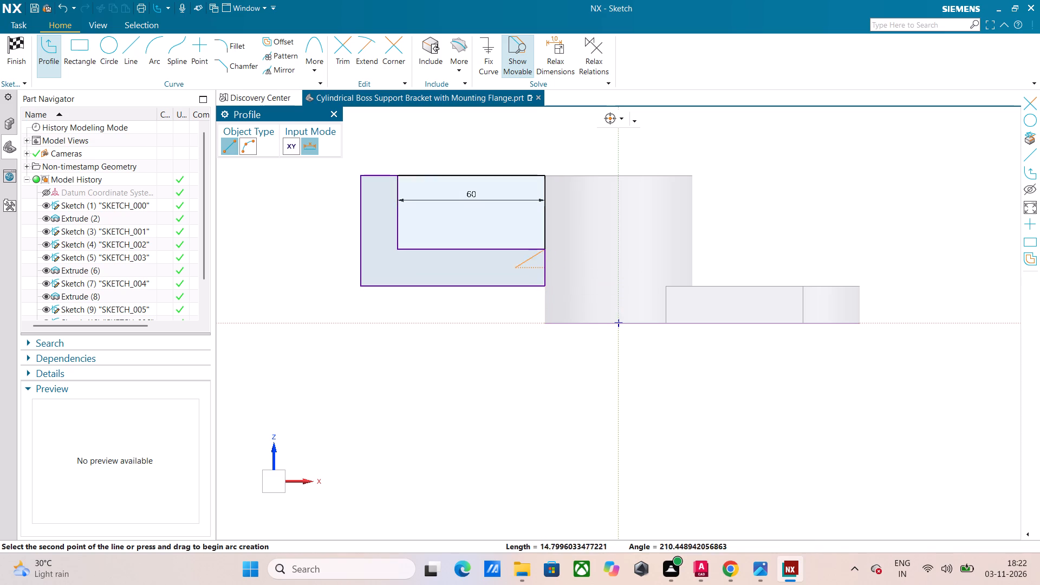
pyautogui.press('Escape')
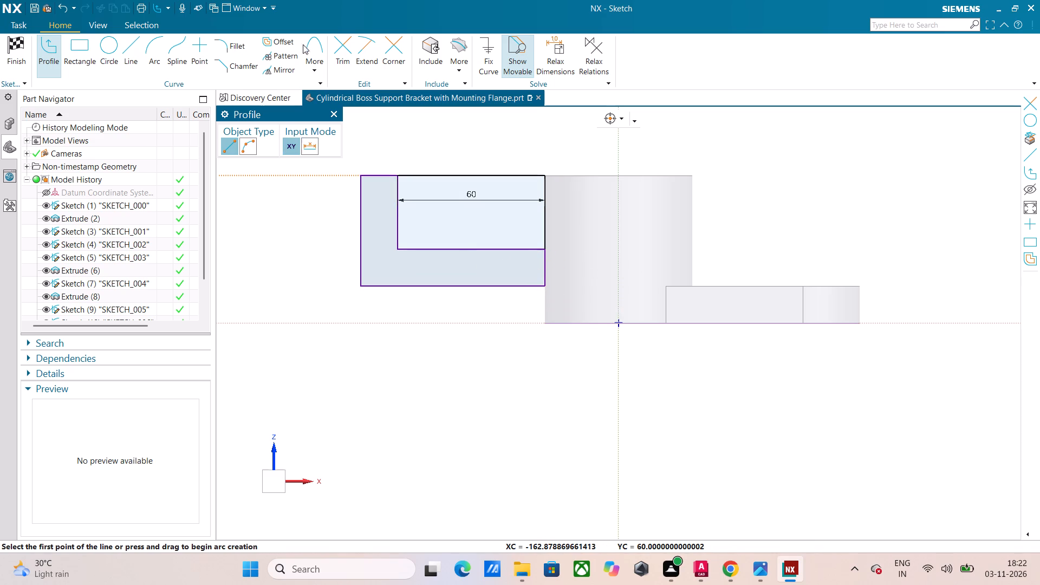
# Trim the projected flange outline outside the 60 mm long rectangular profile between the upright and the boss, and finish the sketch.
pyautogui.click(346, 49)
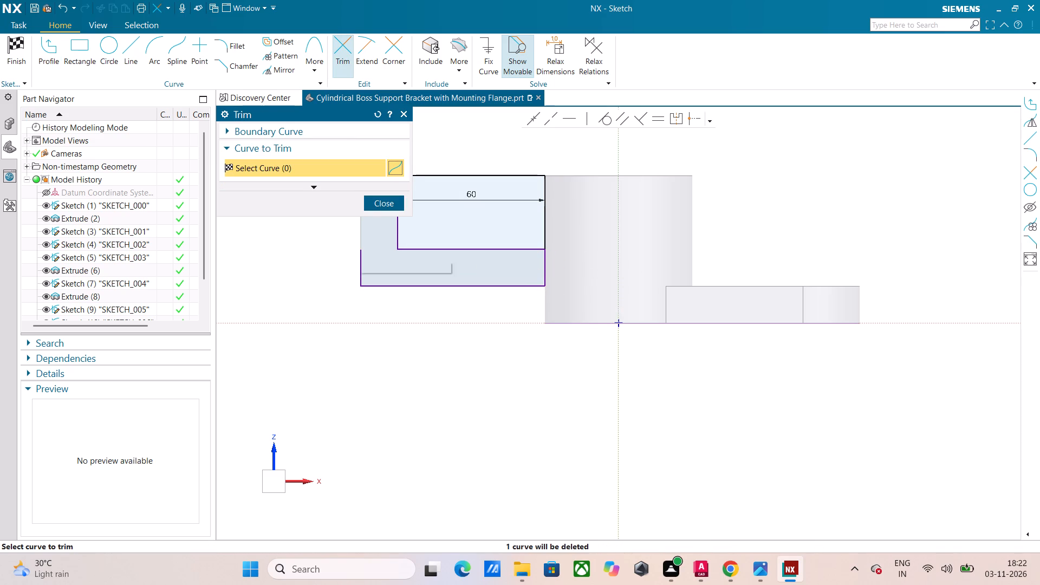
pyautogui.click(358, 246)
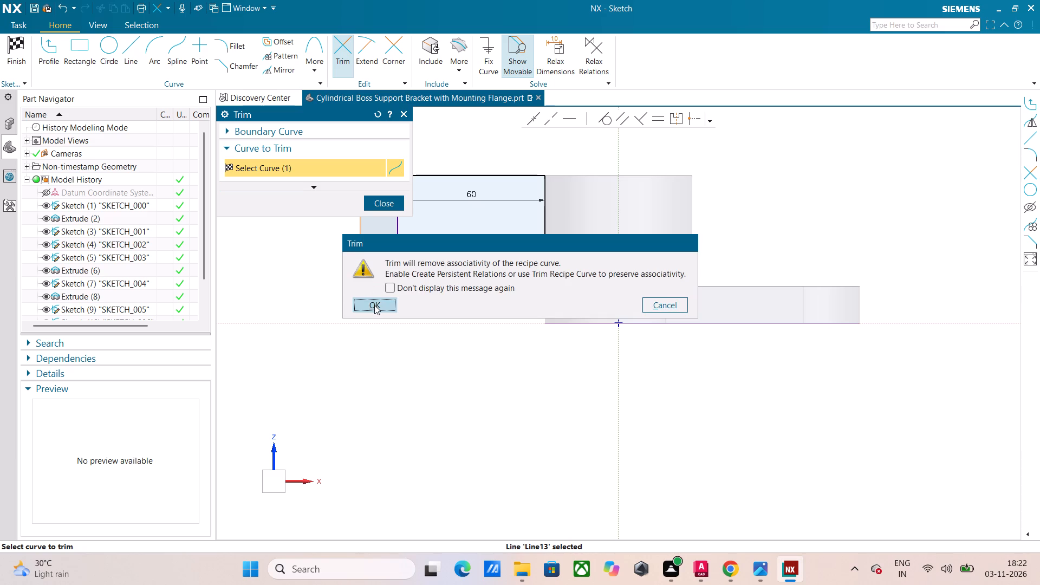
pyautogui.click(374, 305)
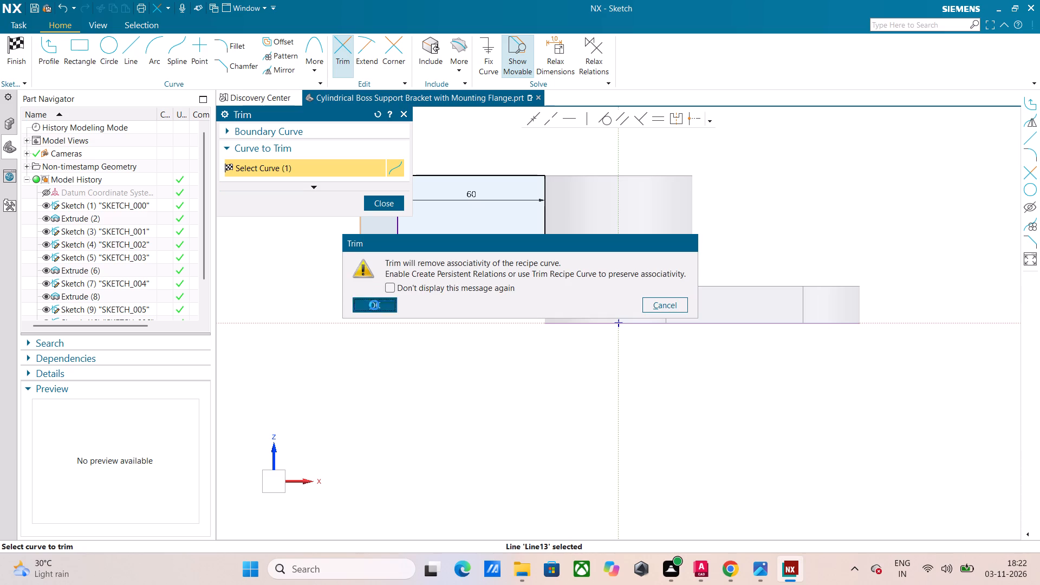
pyautogui.click(361, 280)
pyautogui.click(374, 285)
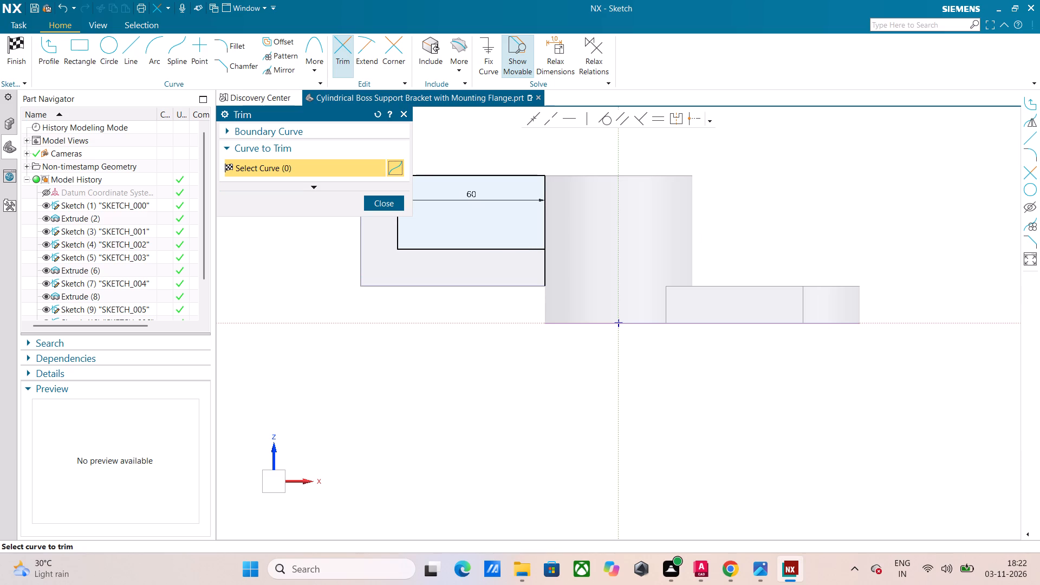
pyautogui.scroll(-1, 381, 275)
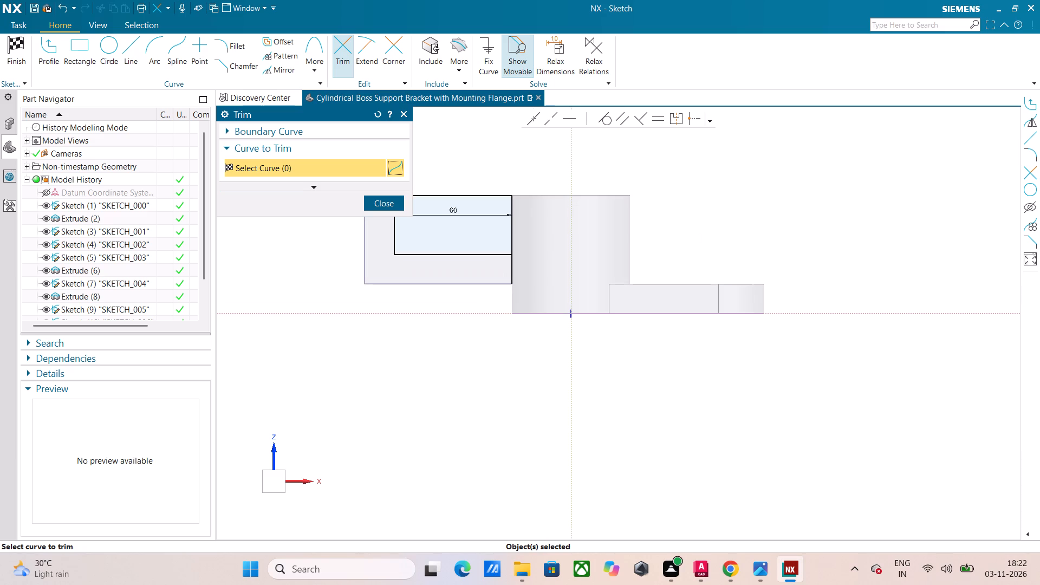
pyautogui.scroll(-2, 383, 275)
pyautogui.click(382, 225)
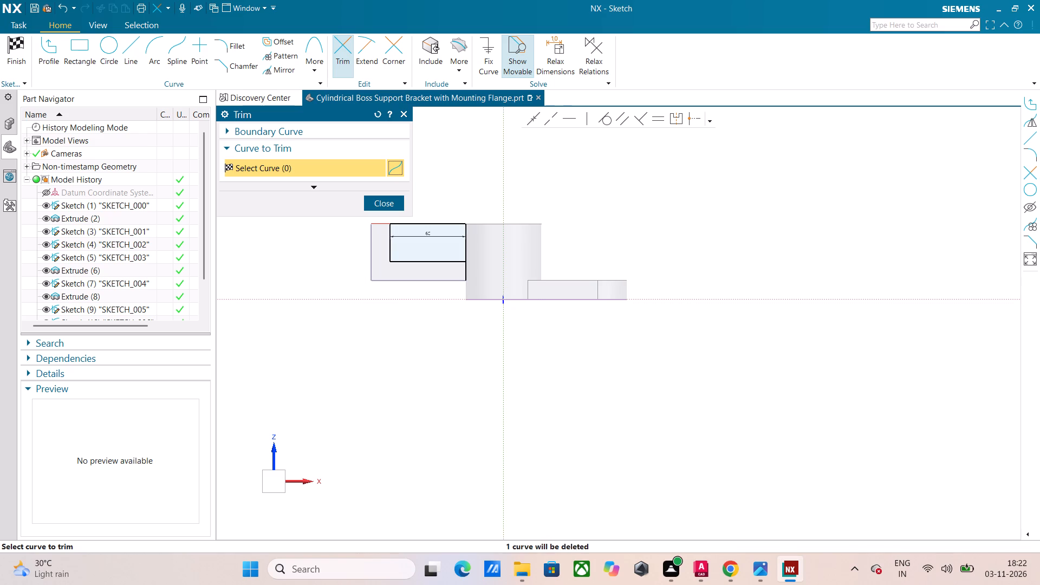
pyautogui.click(407, 110)
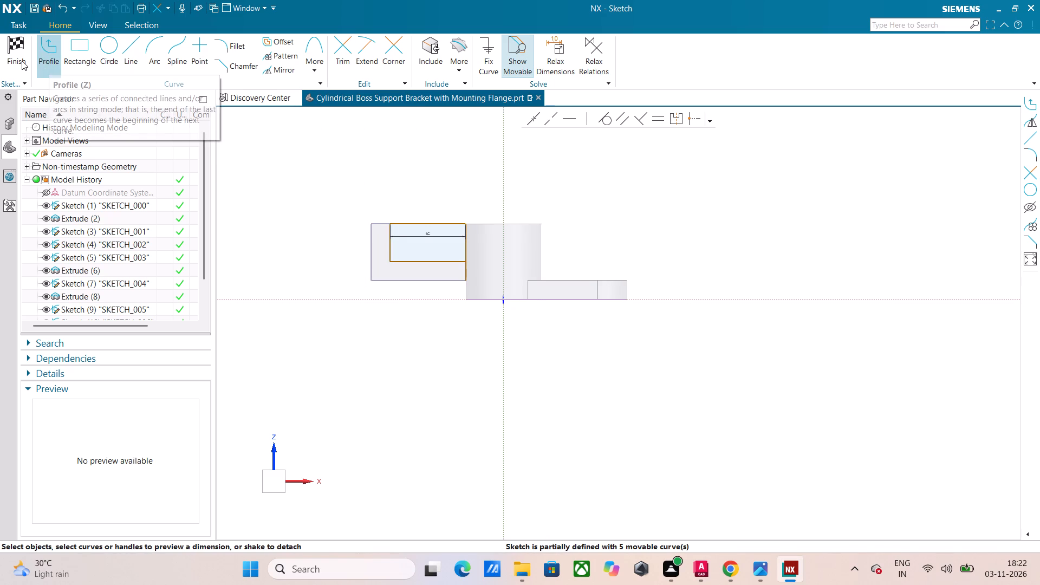
pyautogui.click(22, 61)
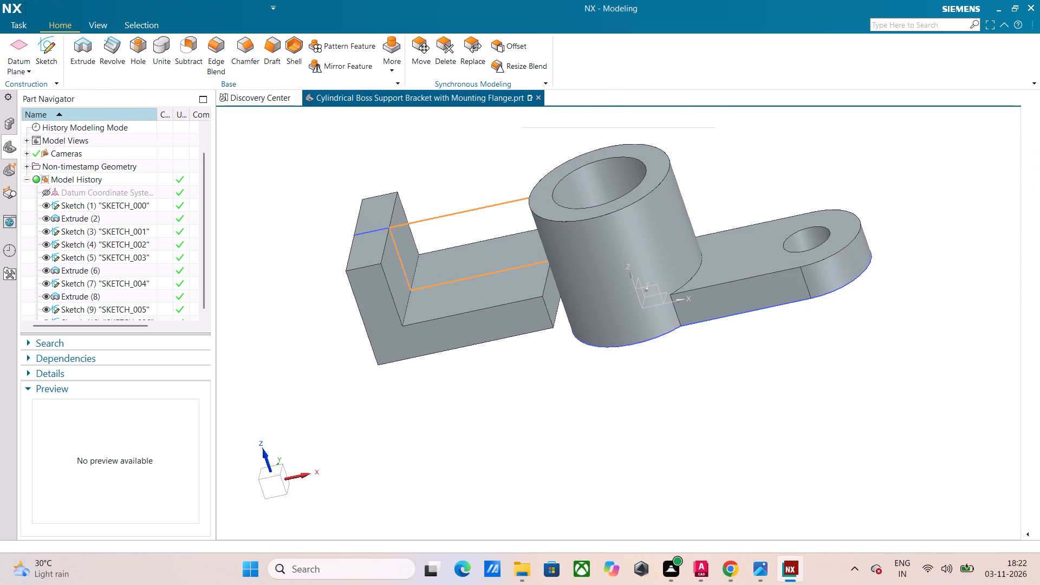
# Extrude the rectangular profile as a solid rib with a symmetric width of 10 mm, united with the L-shaped flange.
pyautogui.click(87, 63)
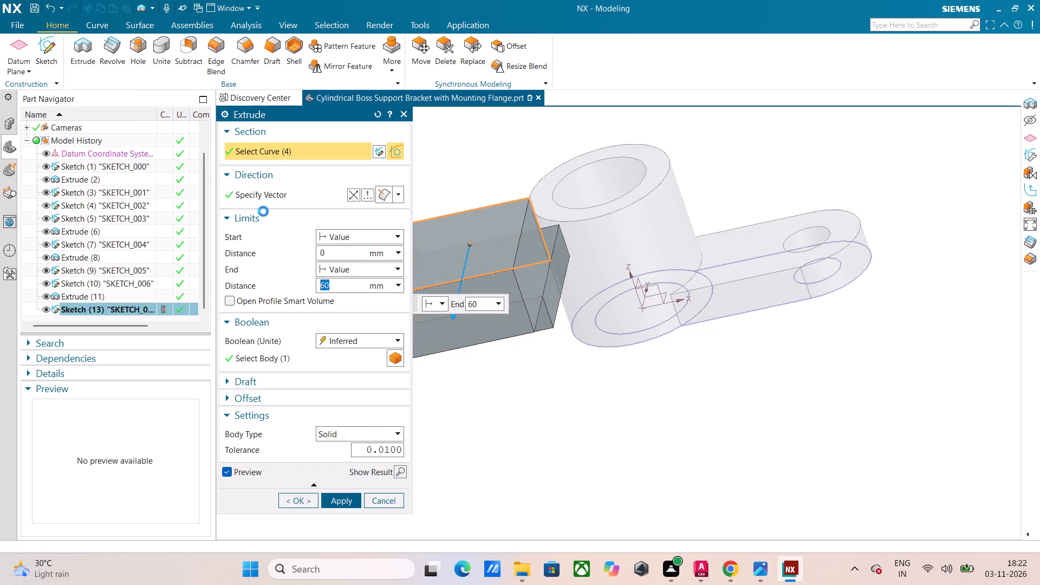
pyautogui.click(339, 271)
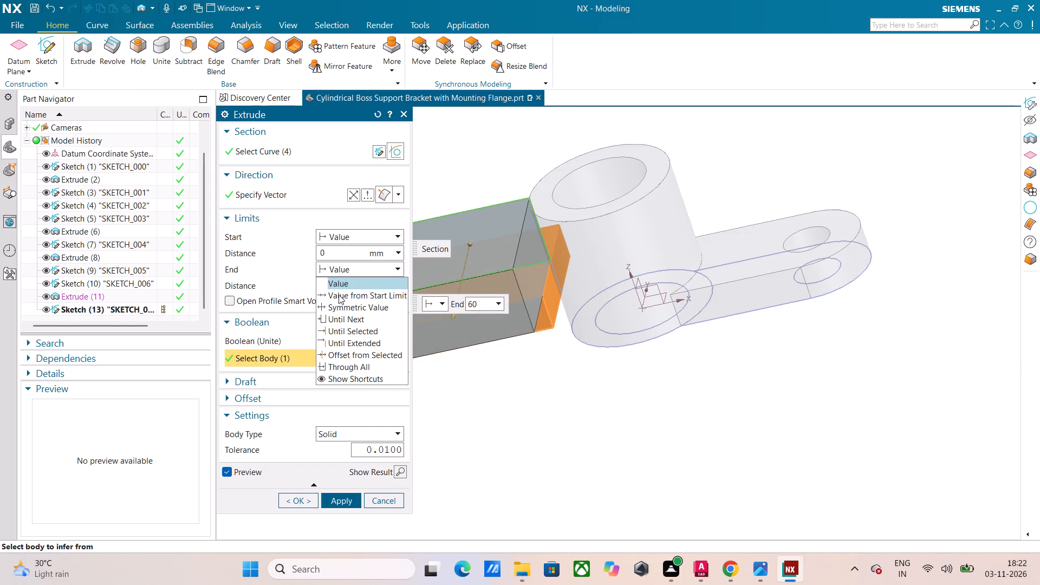
pyautogui.click(339, 304)
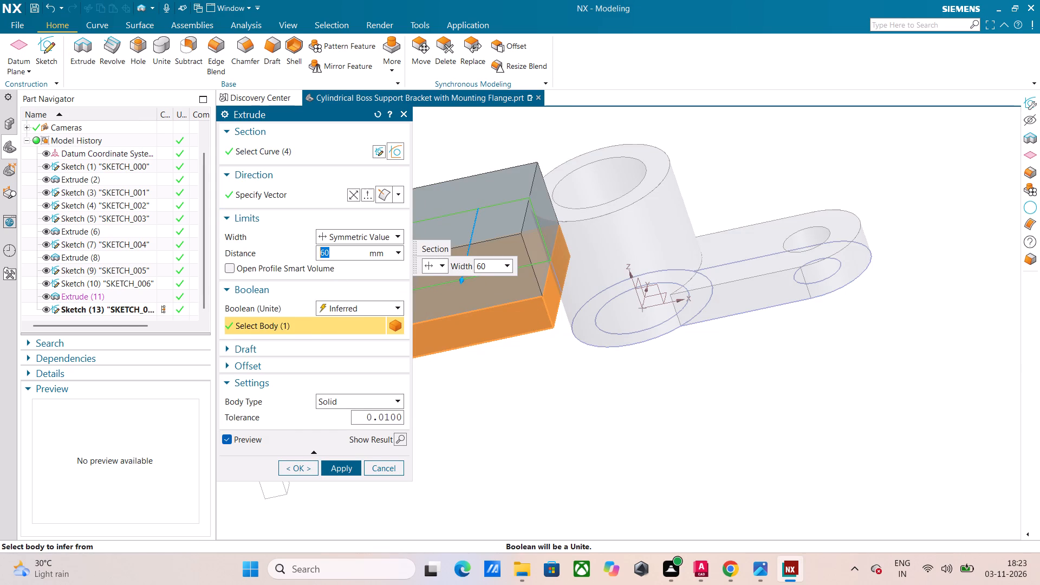
pyautogui.write('10')
pyautogui.press('Return')
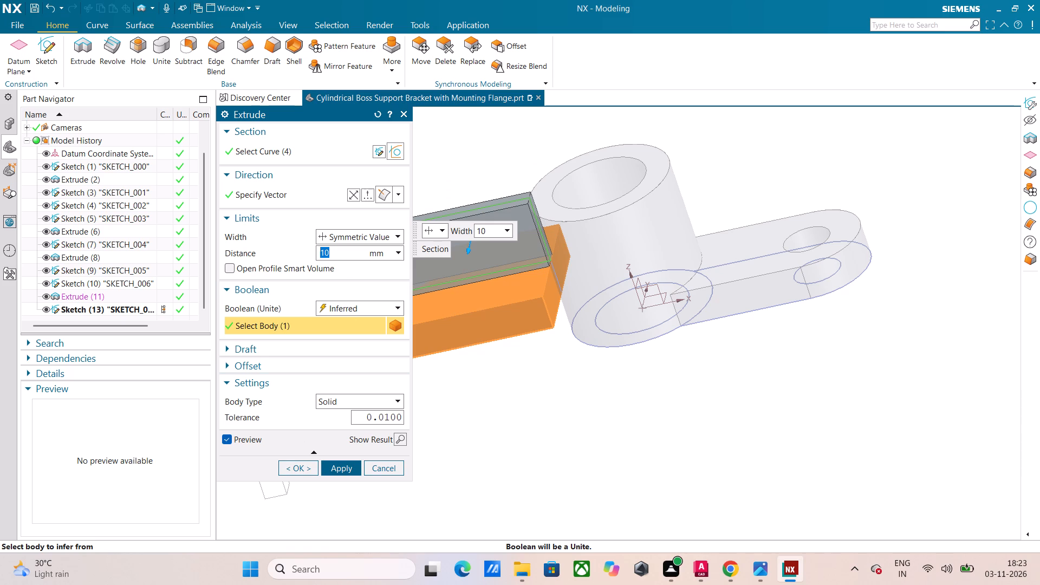
pyautogui.click(331, 474)
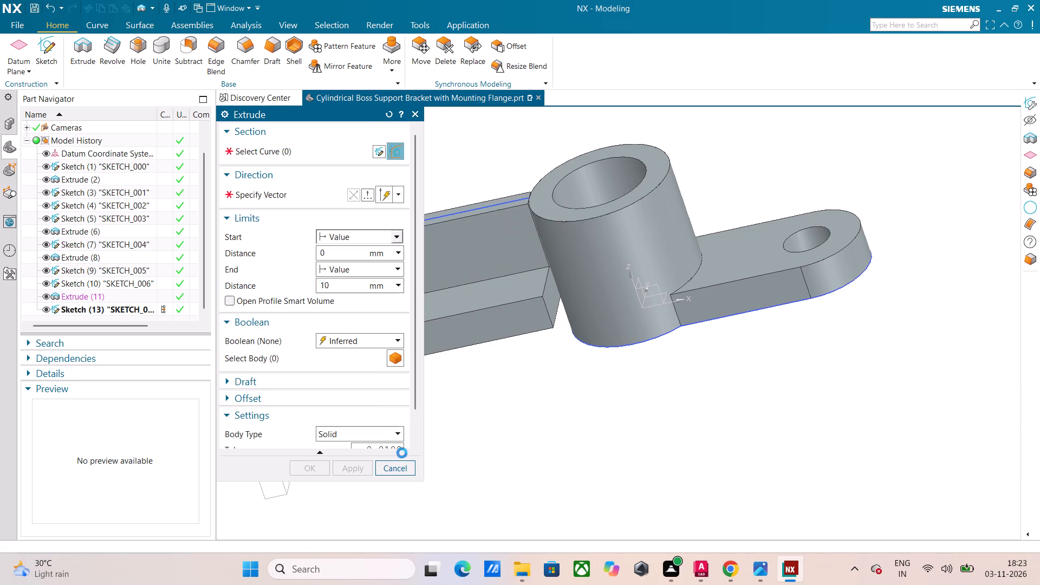
pyautogui.click(419, 117)
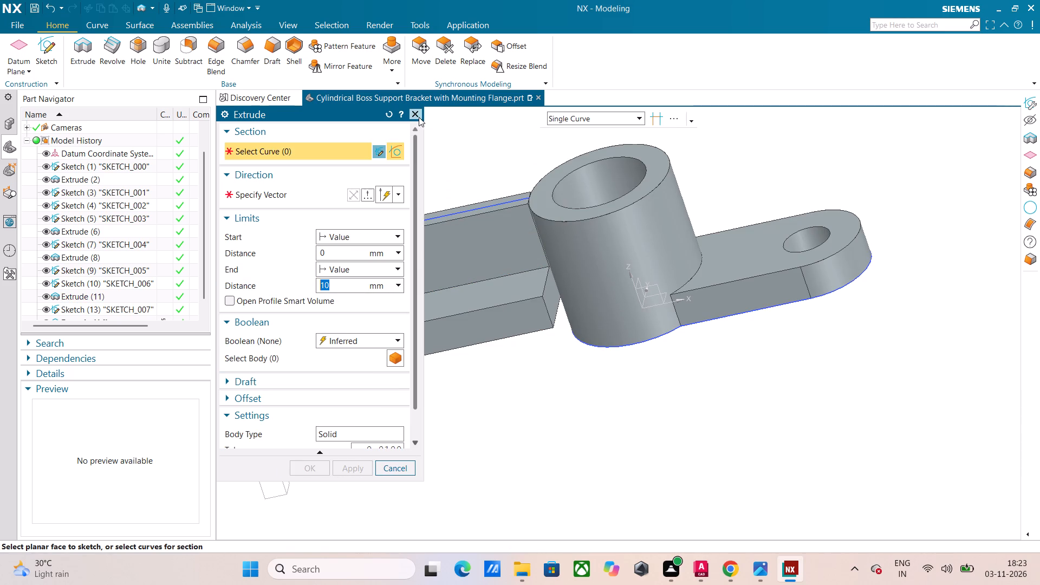
# Create a datum plane at a distance of 0 mm from the outer end face of the flange's upright.
pyautogui.moveTo(745, 412); pyautogui.dragTo(739, 412, button='middle')
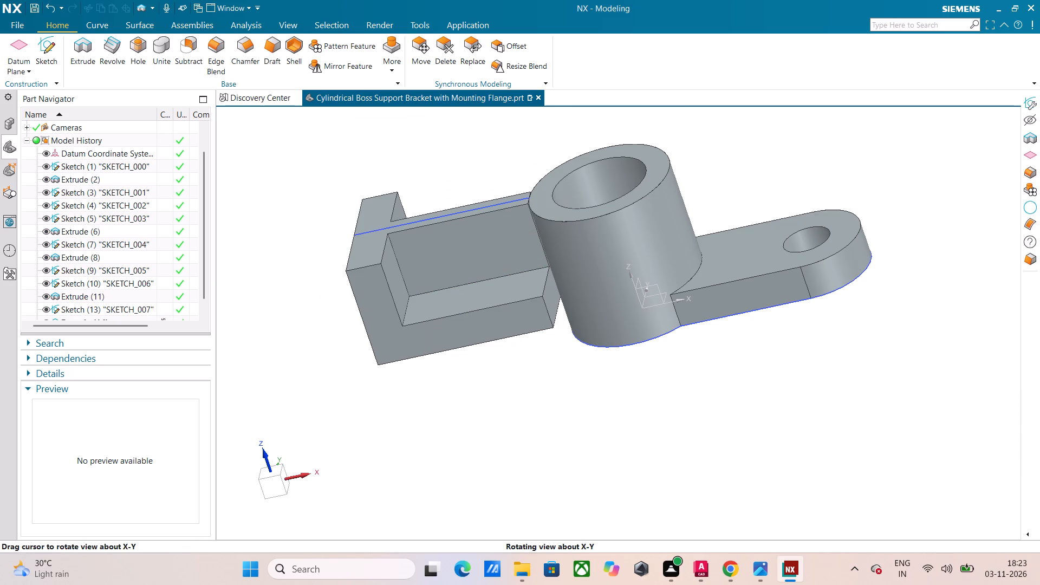
pyautogui.moveTo(739, 412); pyautogui.dragTo(751, 406, button='middle')
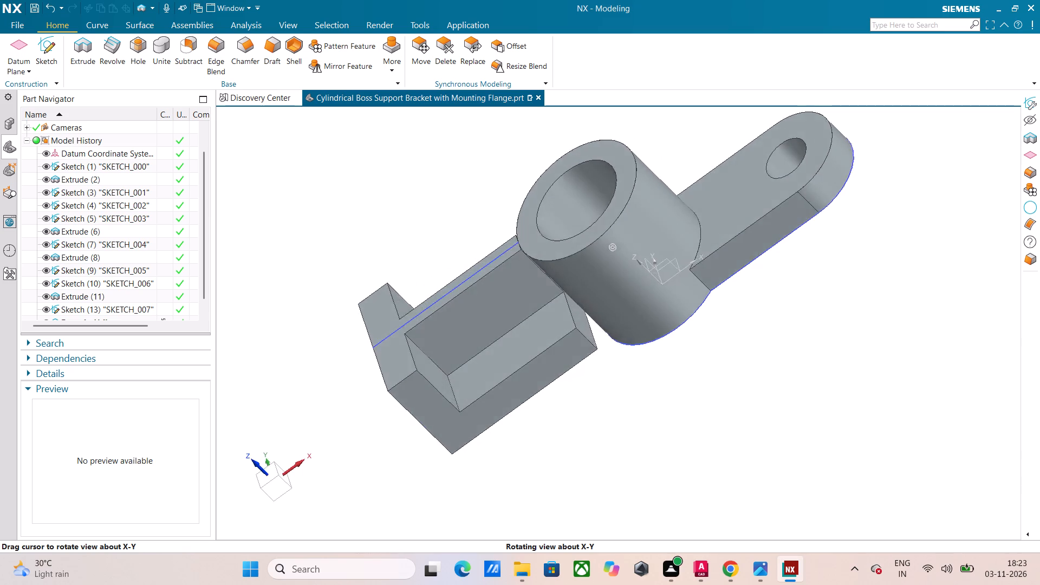
pyautogui.moveTo(751, 406); pyautogui.dragTo(720, 377, button='middle')
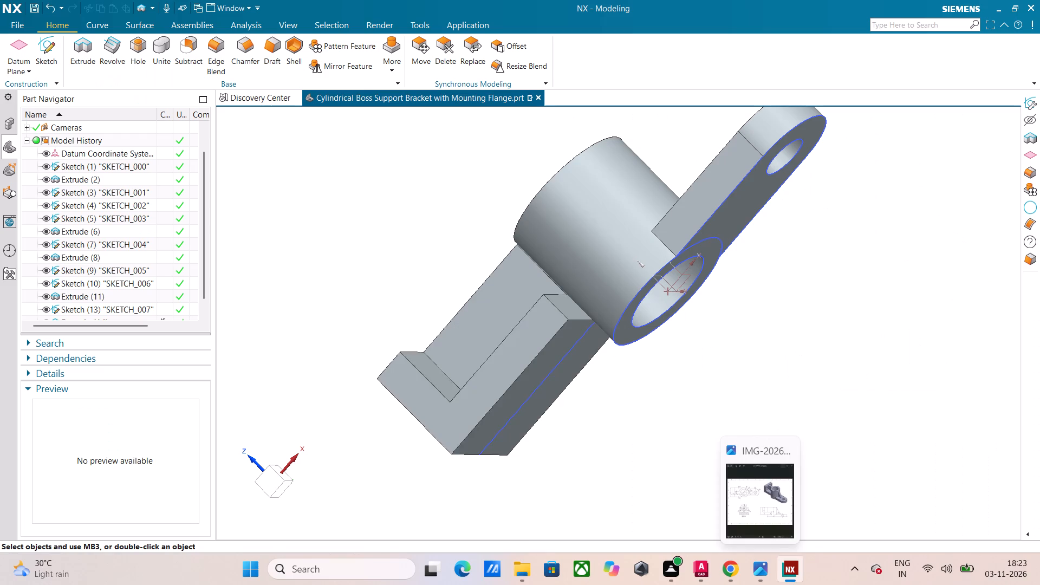
pyautogui.moveTo(394, 262); pyautogui.dragTo(456, 259, button='middle')
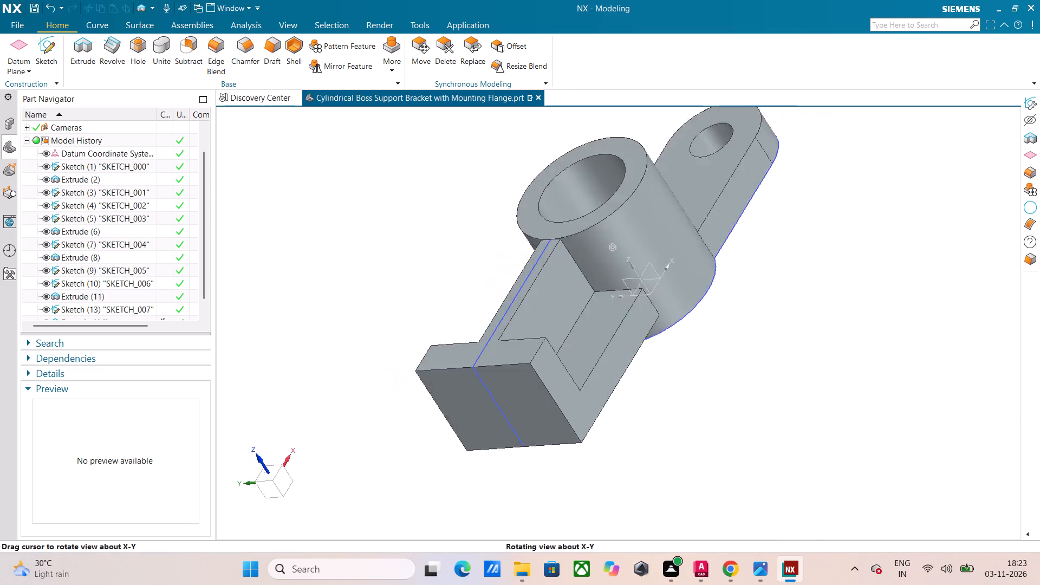
pyautogui.moveTo(456, 259); pyautogui.dragTo(484, 232, button='middle')
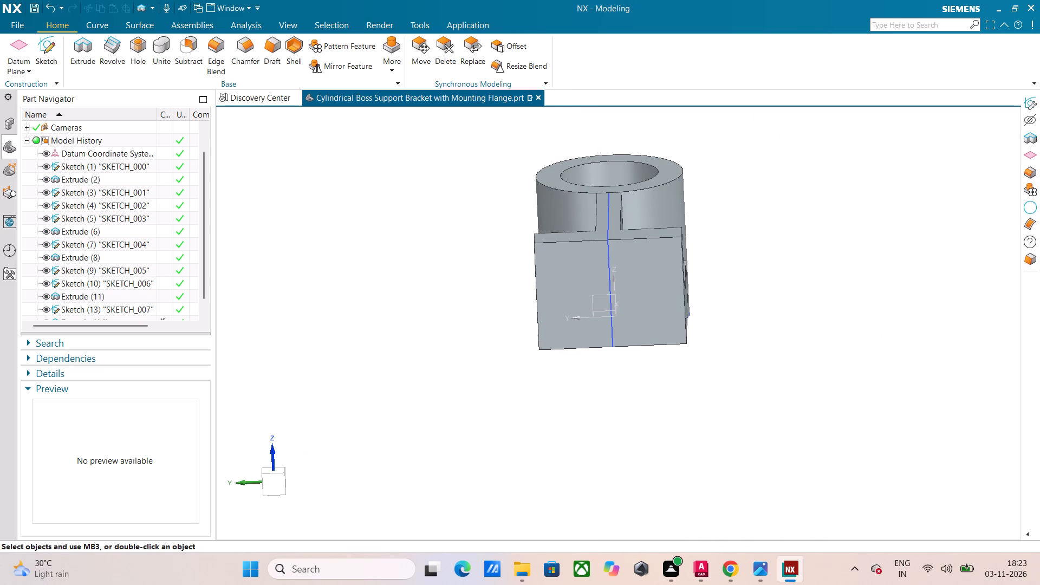
pyautogui.click(18, 48)
pyautogui.click(565, 286)
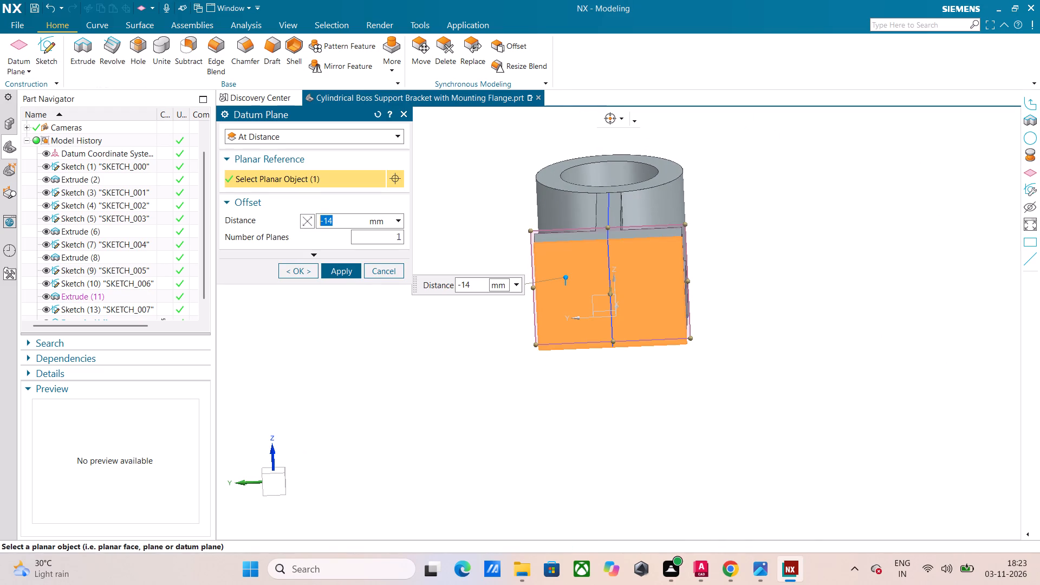
pyautogui.press('0')
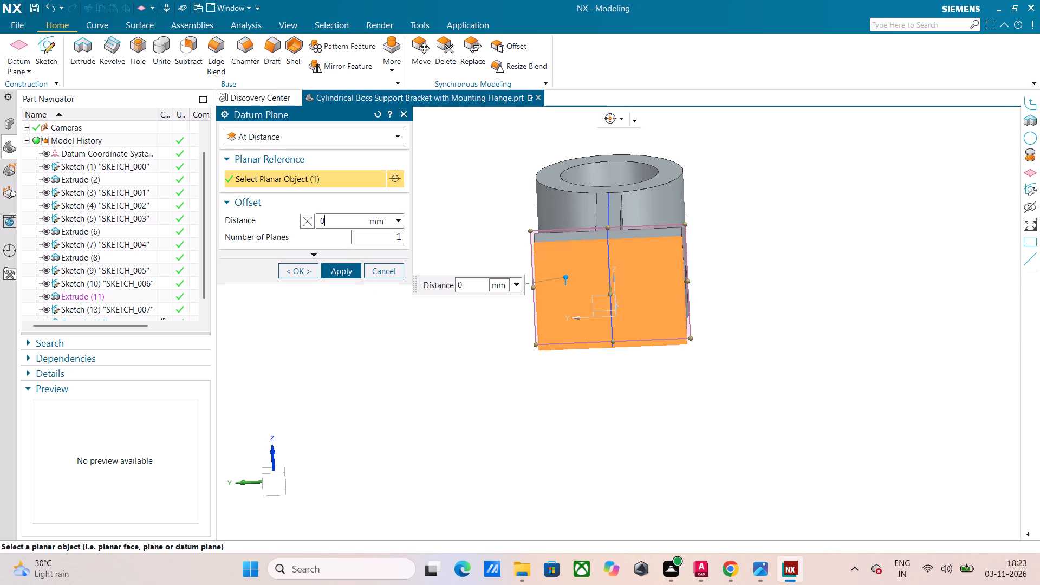
pyautogui.press('Return')
pyautogui.click(341, 274)
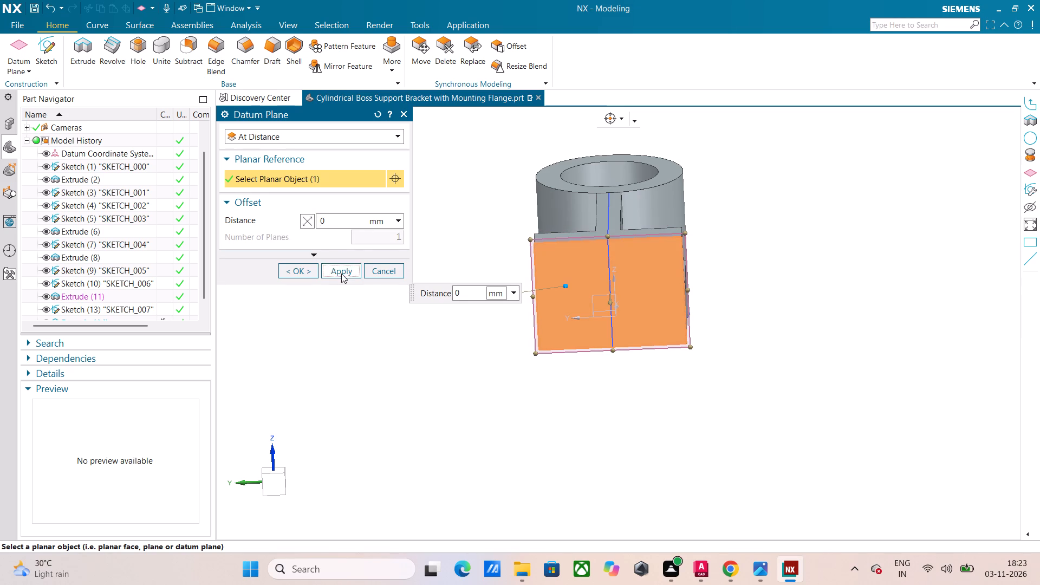
# Create a sketch on the outer end face of the flange's upright.
pyautogui.click(44, 49)
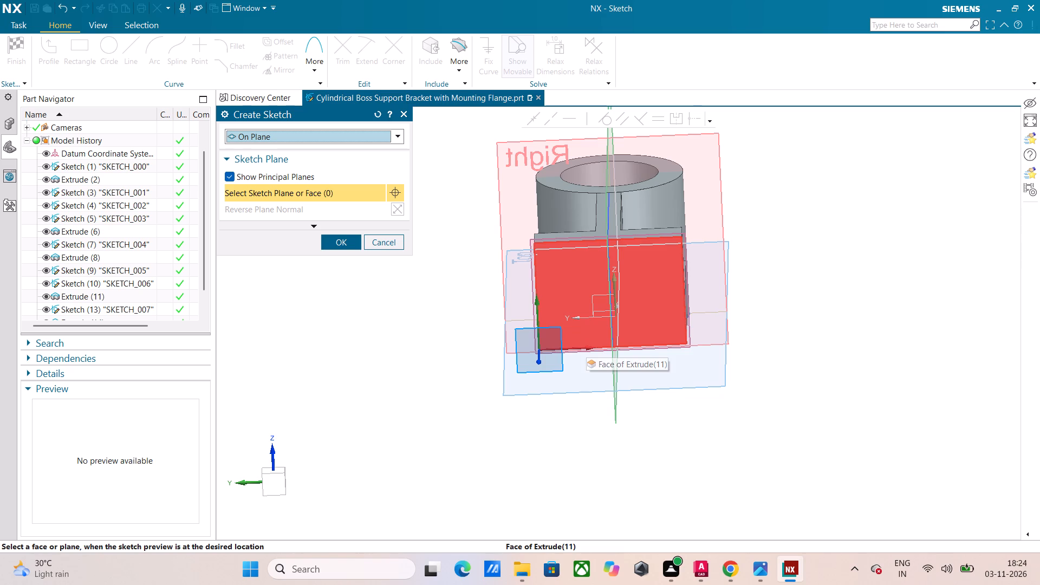
pyautogui.click(586, 343)
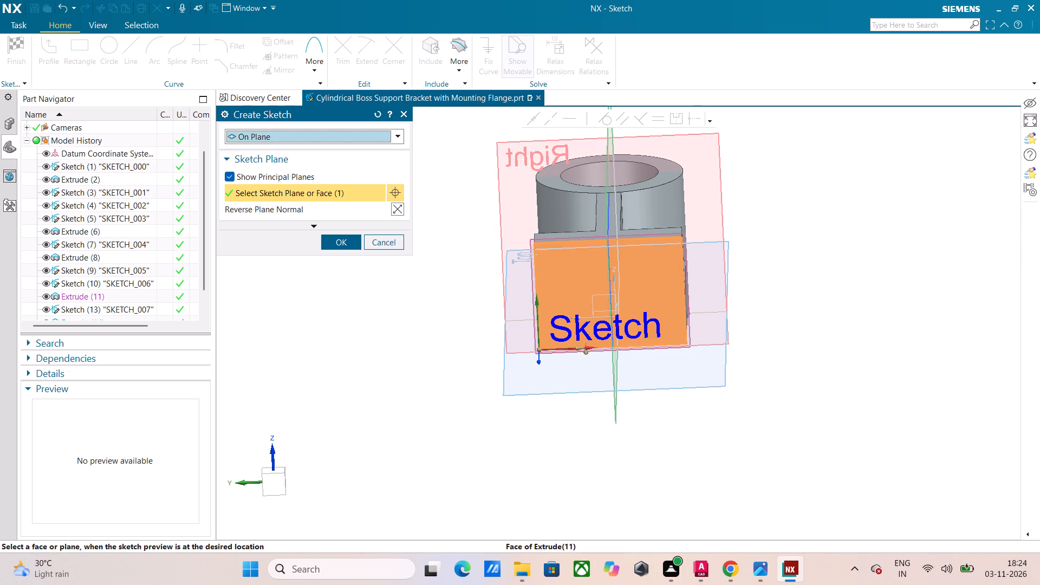
pyautogui.click(346, 243)
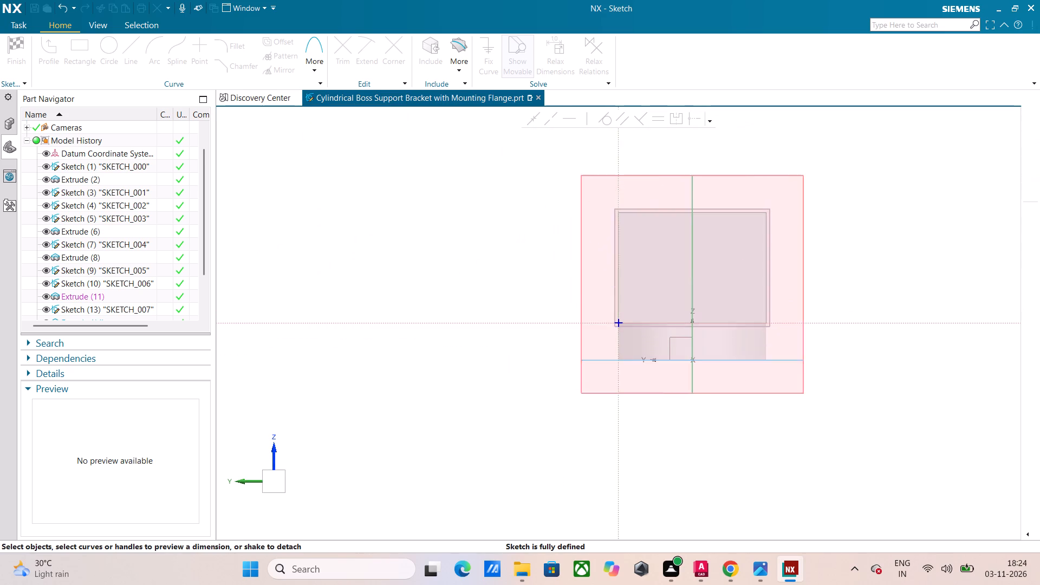
# Sketch a locating profile from the upright face's top-edge midpoint: 17.5 mm horizontally, 15 mm down, and 35 mm back across the centreline.
pyautogui.scroll(2, 677, 249)
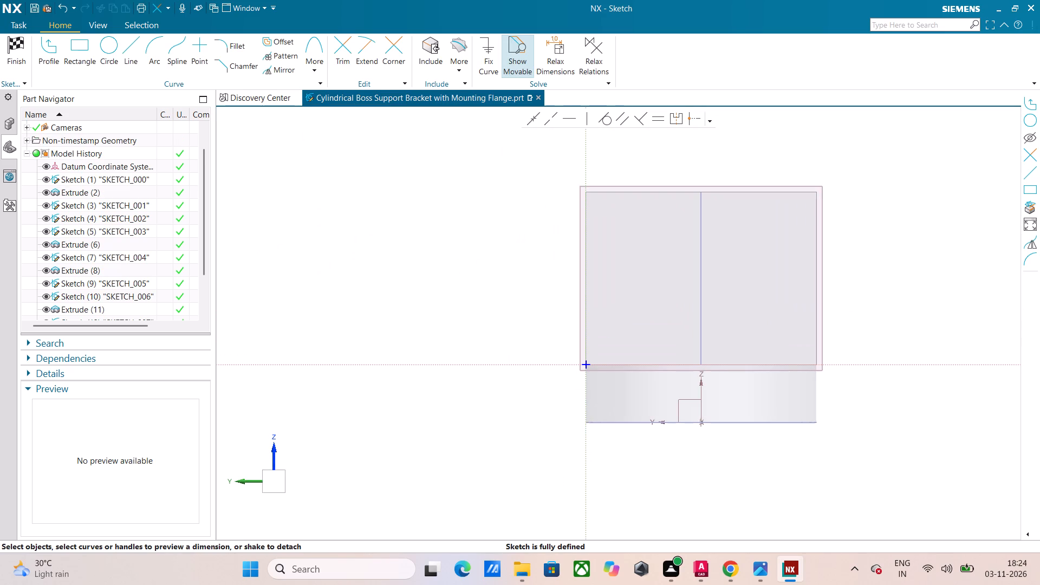
pyautogui.click(47, 51)
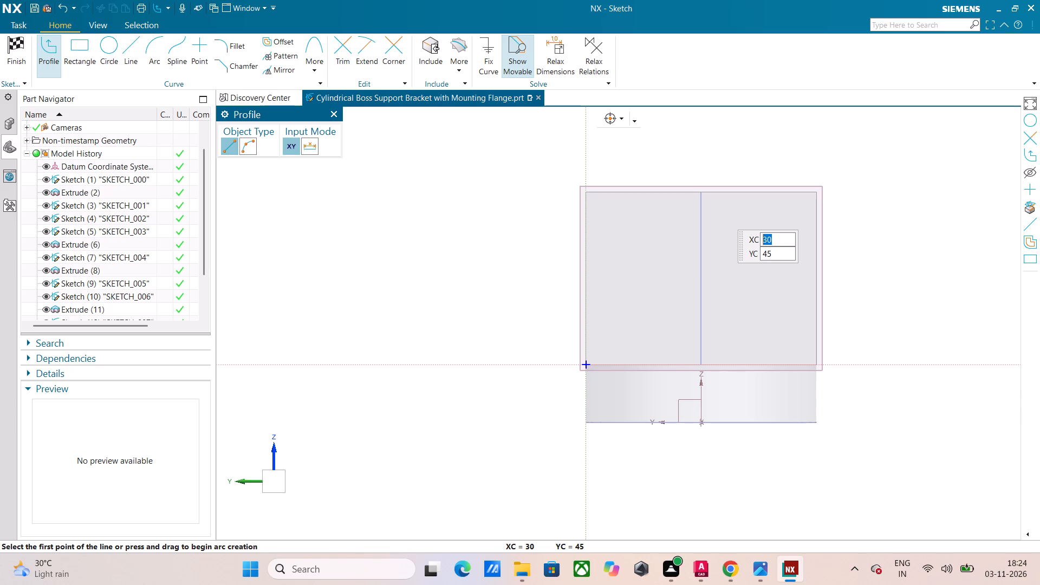
pyautogui.press('Return')
pyautogui.press('Return')
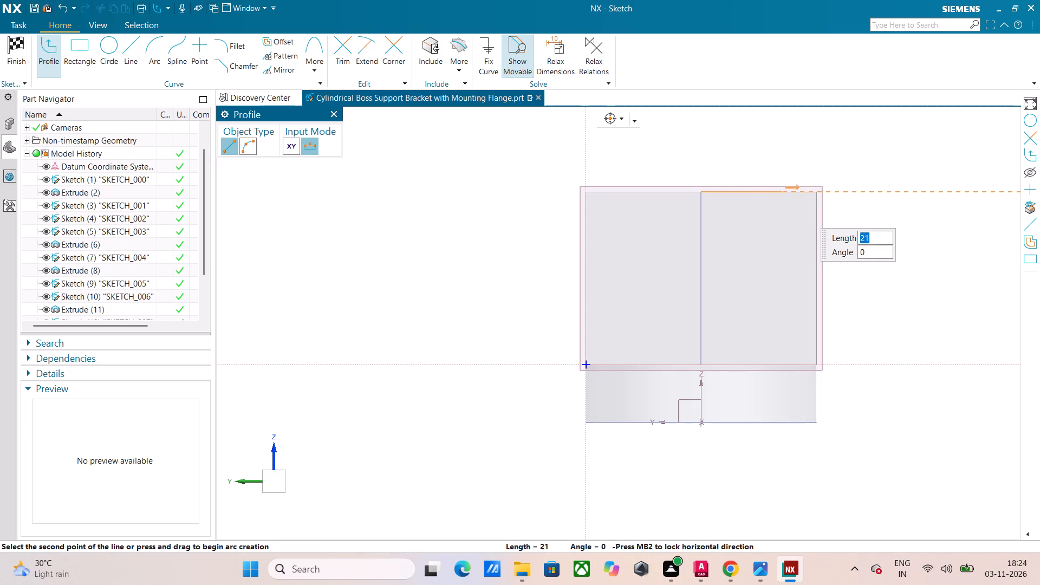
pyautogui.write('17')
pyautogui.write('.5')
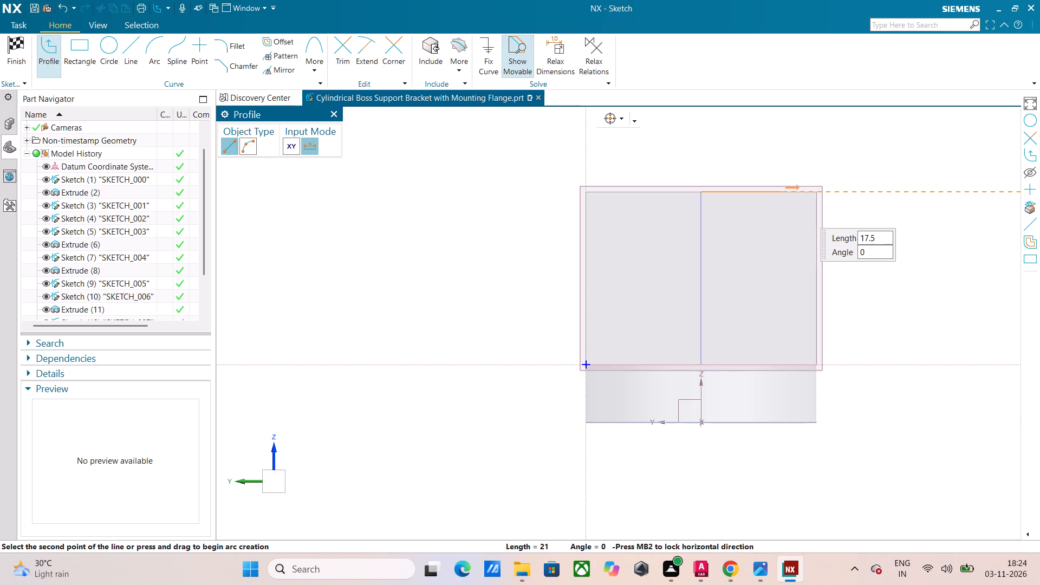
pyautogui.press('Return')
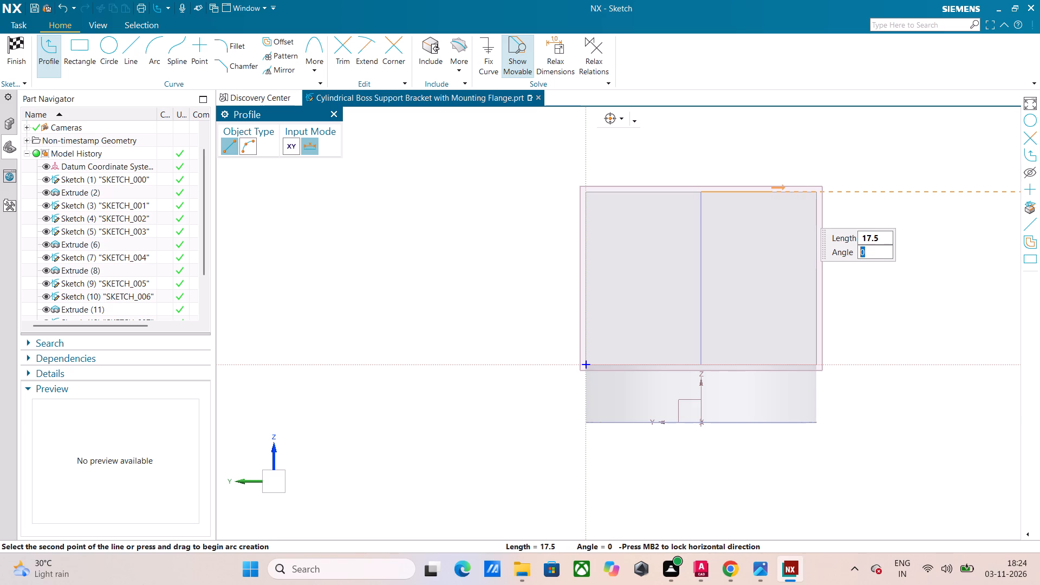
pyautogui.press('Return')
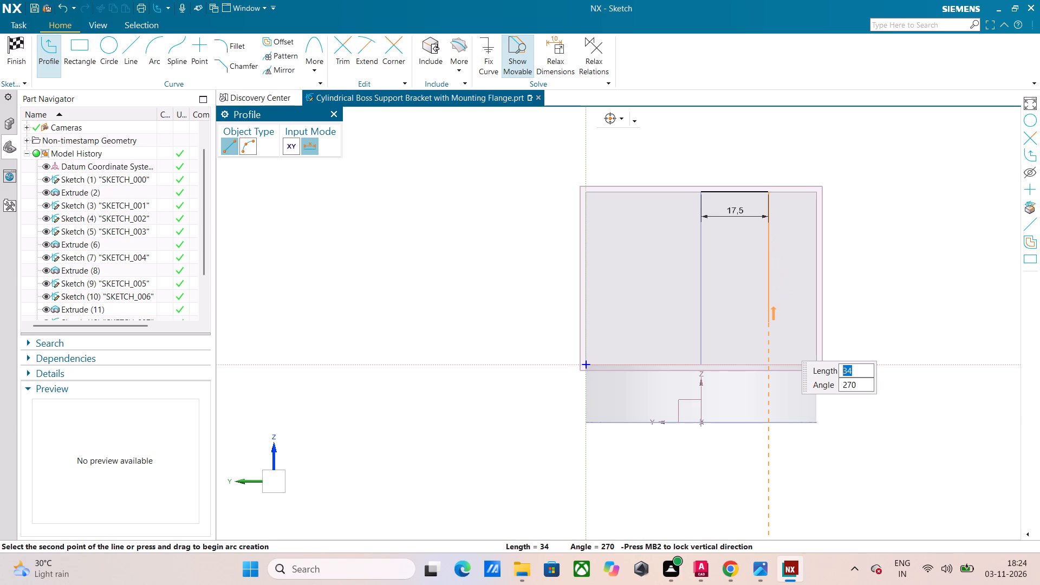
pyautogui.write('15')
pyautogui.press('Return')
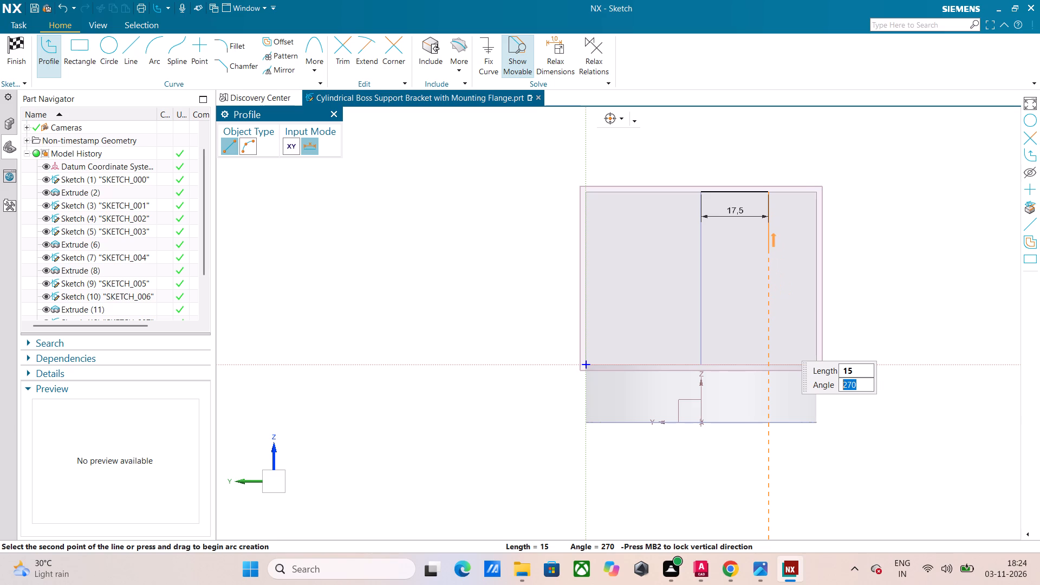
pyautogui.press('Return')
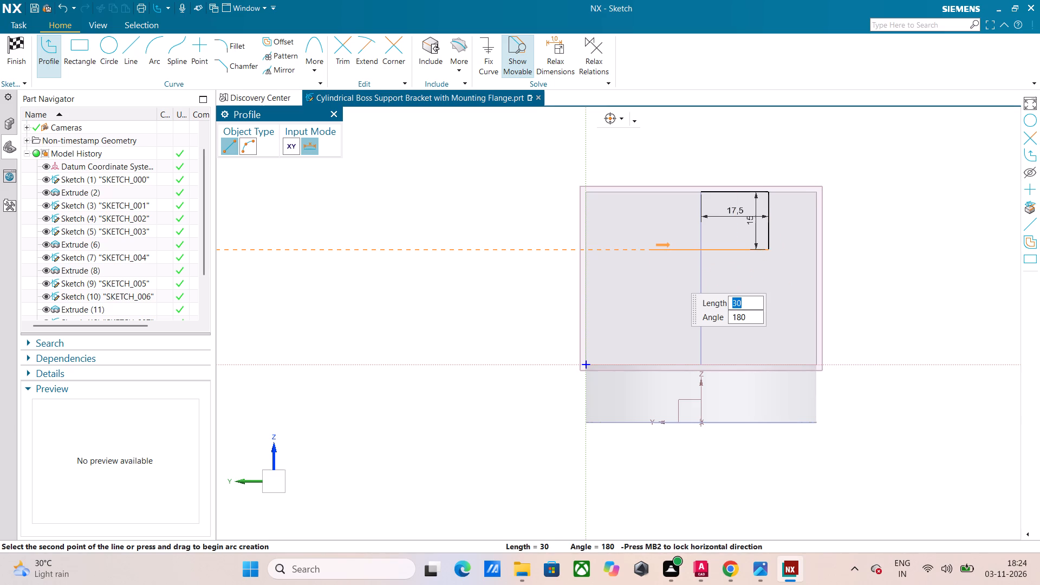
pyautogui.write('35')
pyautogui.press('Return')
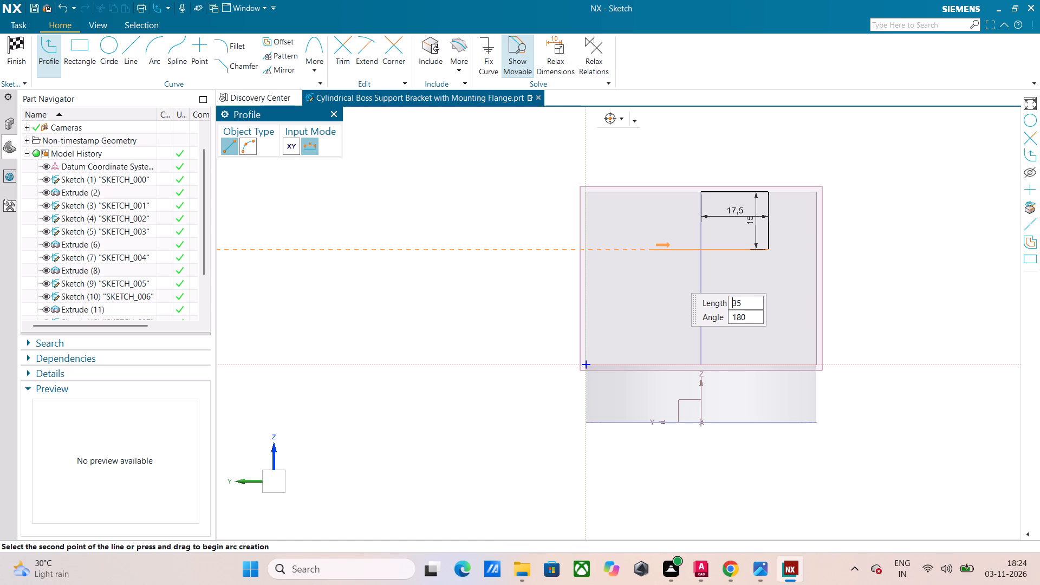
pyautogui.press('Return')
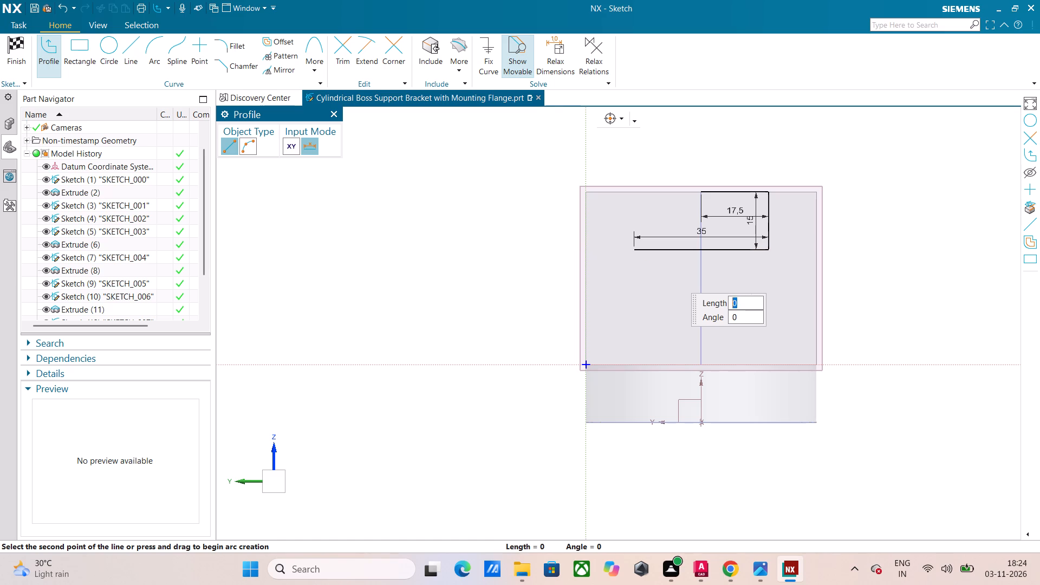
pyautogui.press('Escape')
# Draw two 16 mm diameter circles centred on the two ends of the 35 mm line.
pyautogui.click(105, 41)
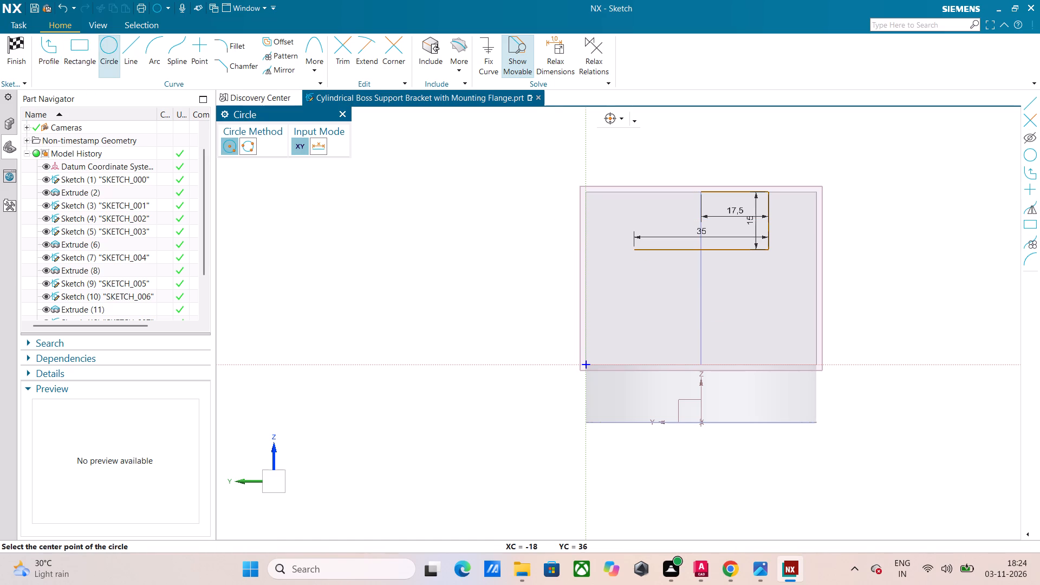
pyautogui.click(769, 250)
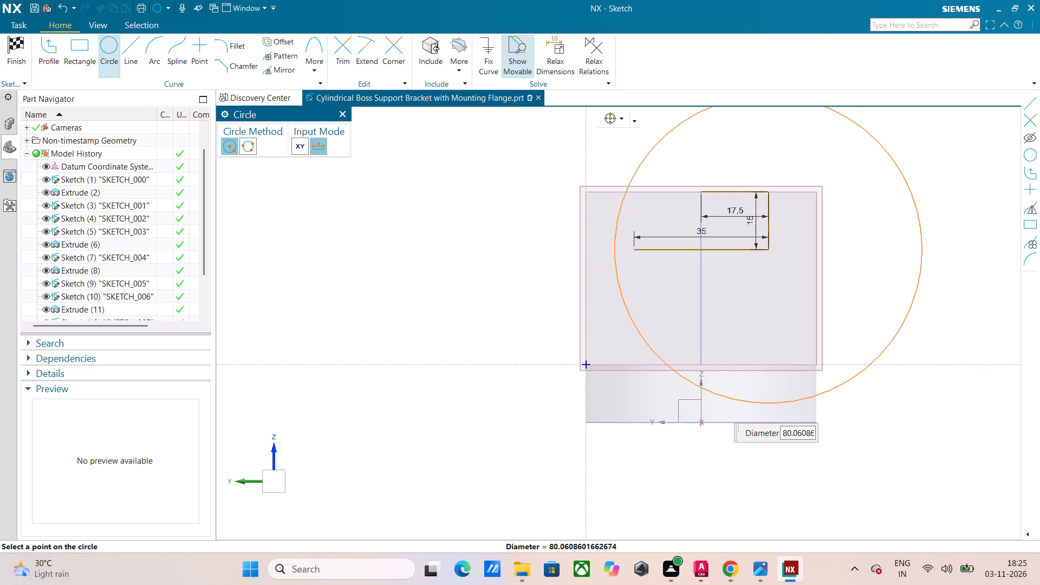
pyautogui.write('16')
pyautogui.press('Return')
pyautogui.press('Return')
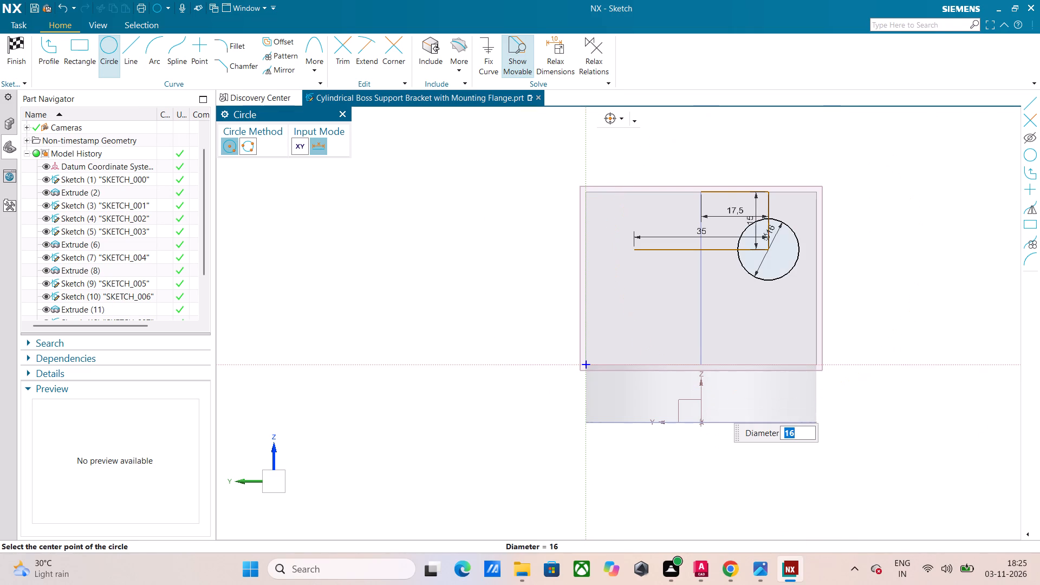
pyautogui.click(634, 250)
pyautogui.press('Escape')
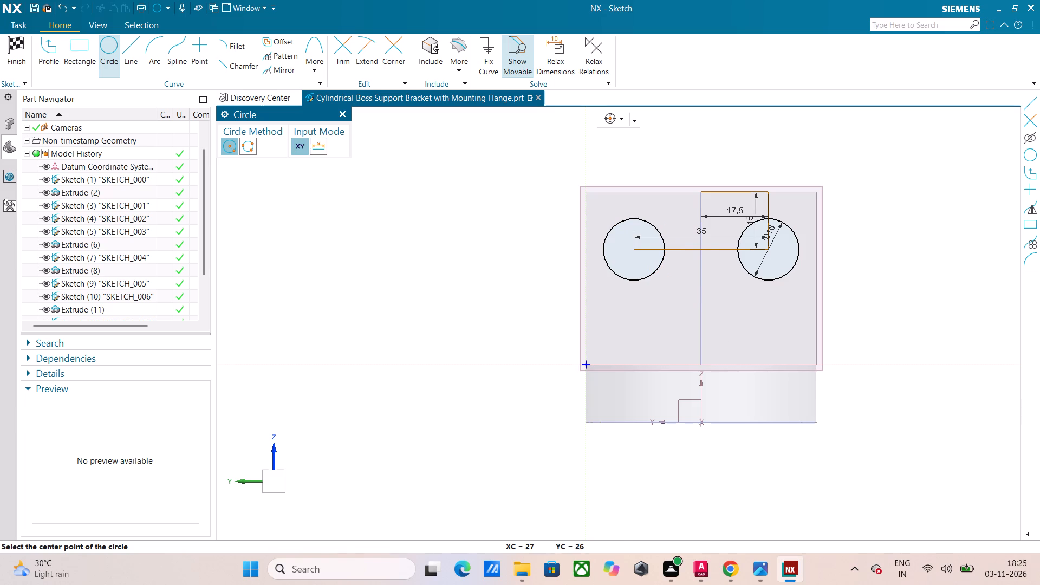
pyautogui.click(683, 248)
pyautogui.press('Escape')
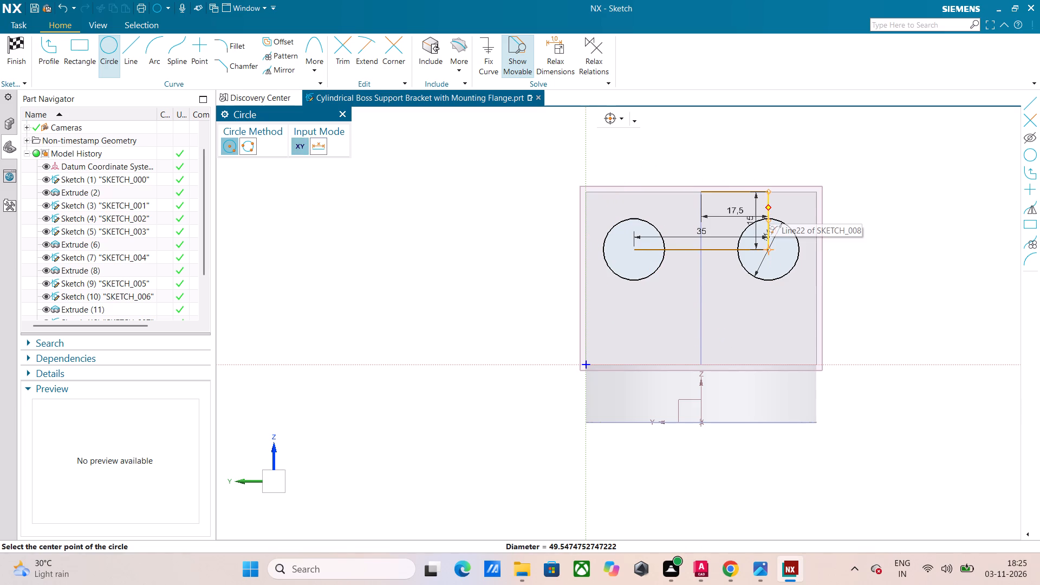
pyautogui.press('Escape')
# Delete the three locating lines, keeping only the two circles, and finish the sketch.
pyautogui.click(765, 209)
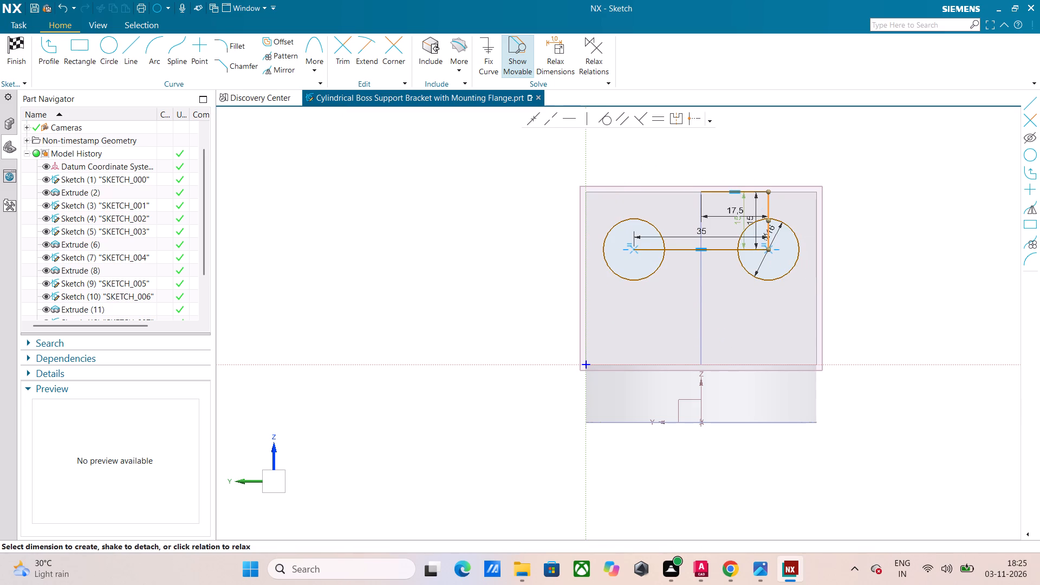
pyautogui.click(723, 249)
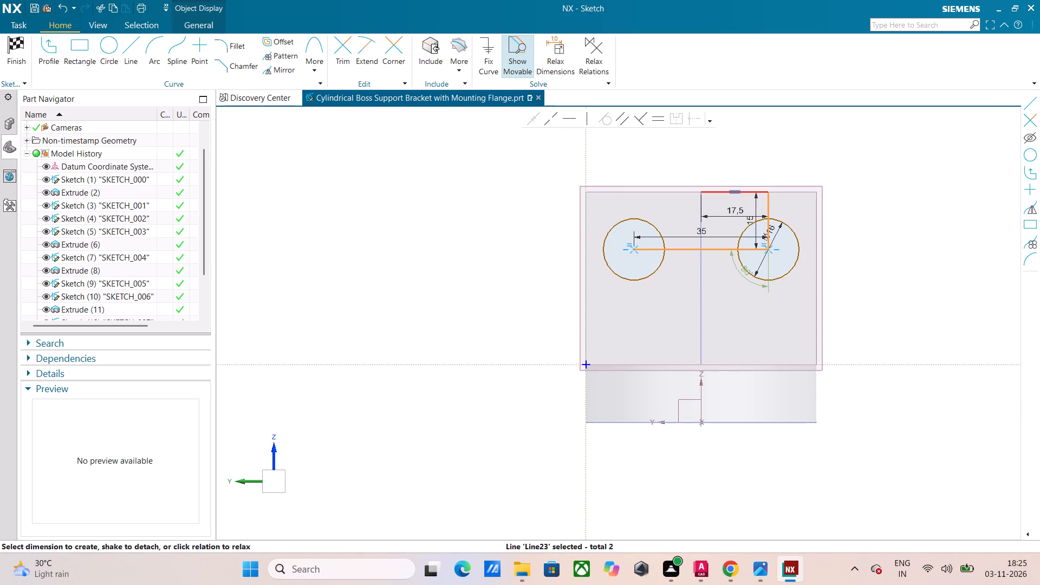
pyautogui.click(725, 192)
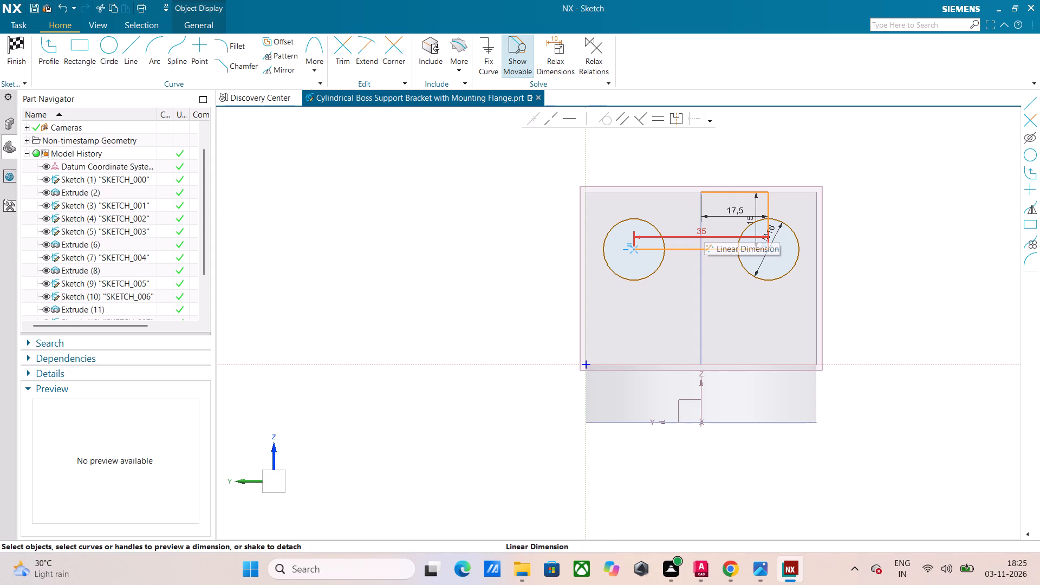
pyautogui.press('Delete')
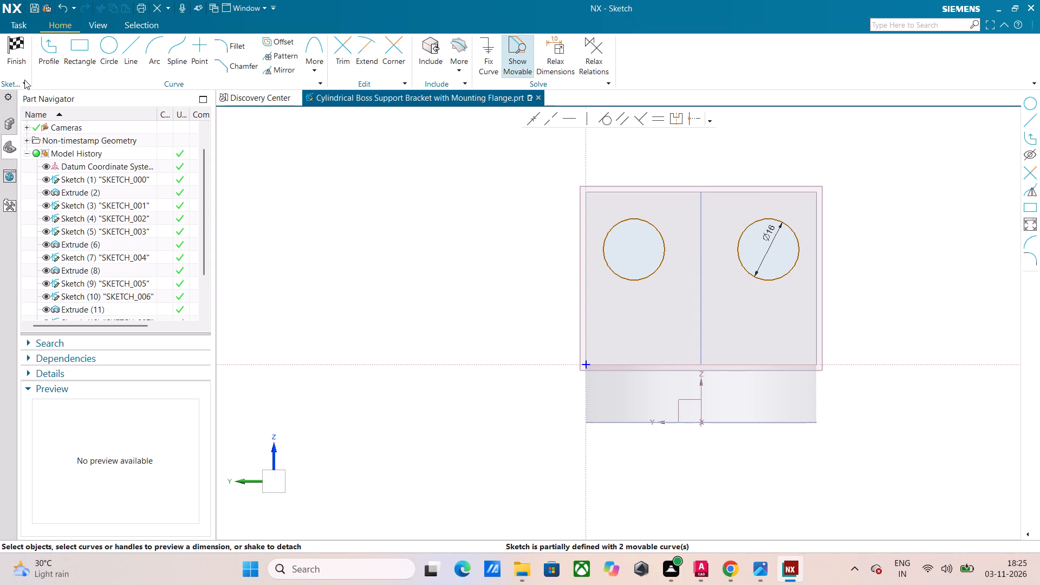
pyautogui.click(17, 49)
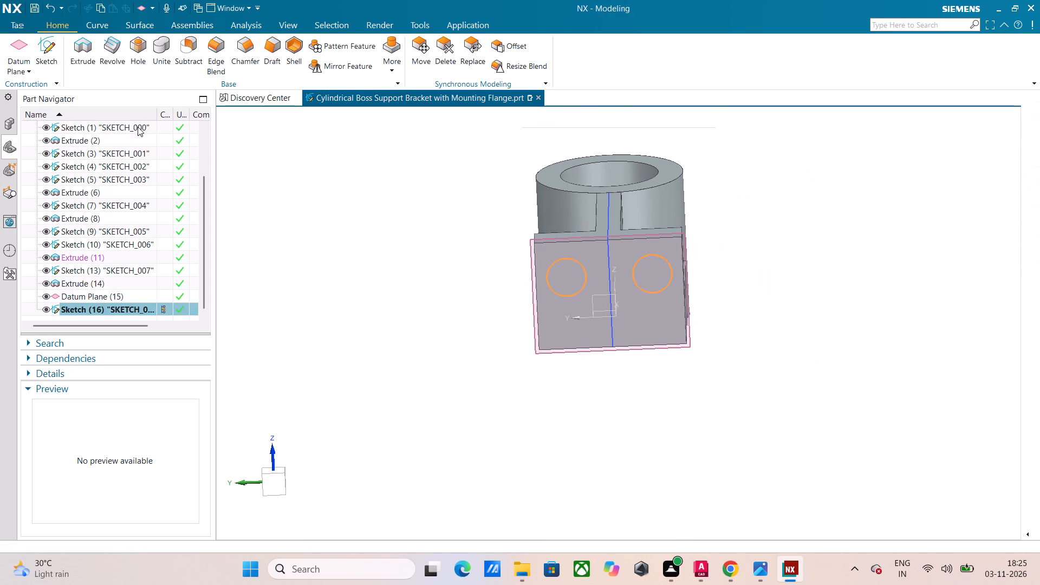
# Extrude the two circles 20 mm in the reversed direction into the flange's upright, subtracting them as holes.
pyautogui.click(94, 51)
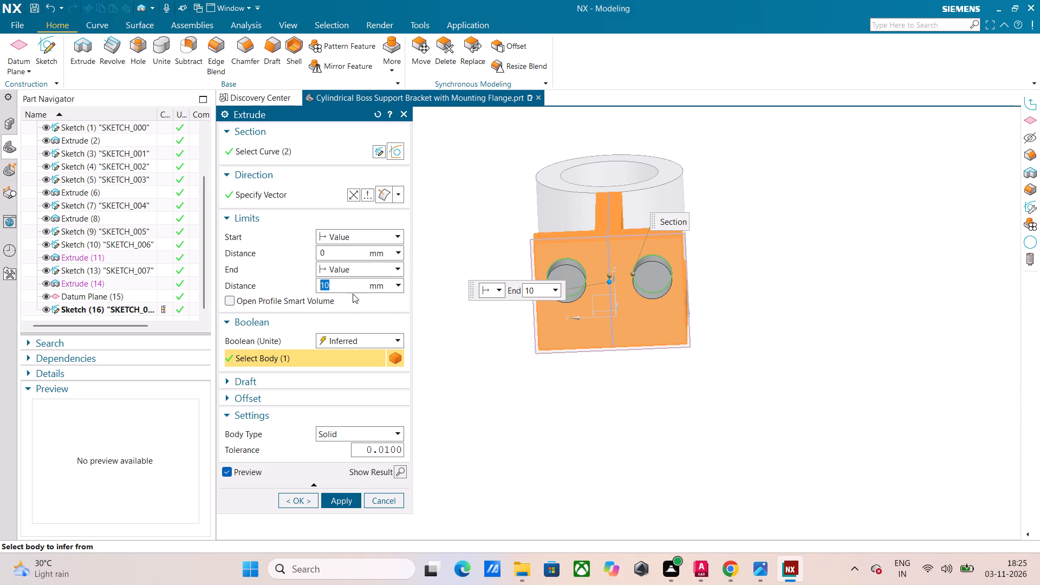
pyautogui.click(354, 196)
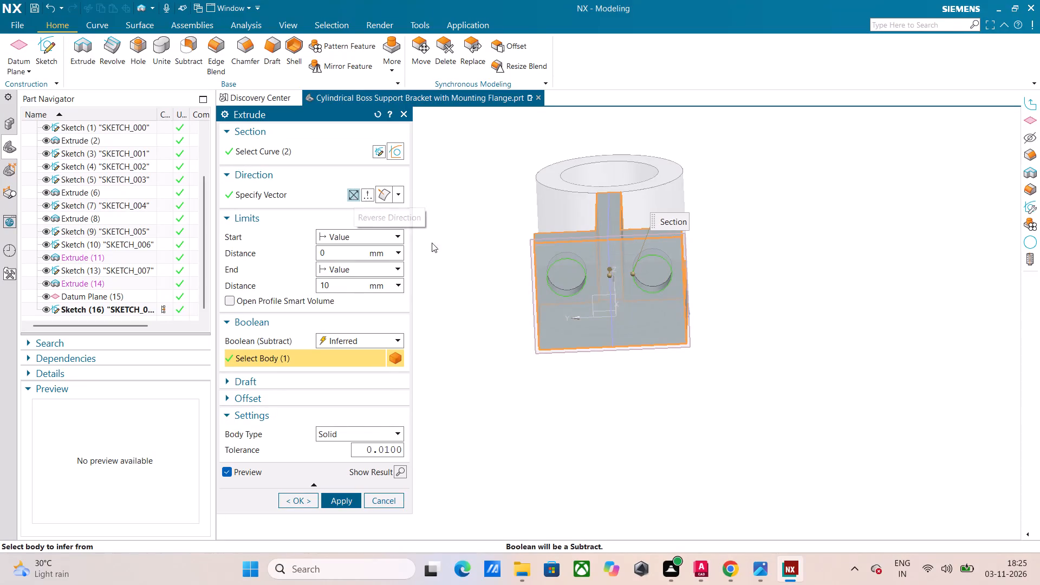
pyautogui.doubleClick(350, 282)
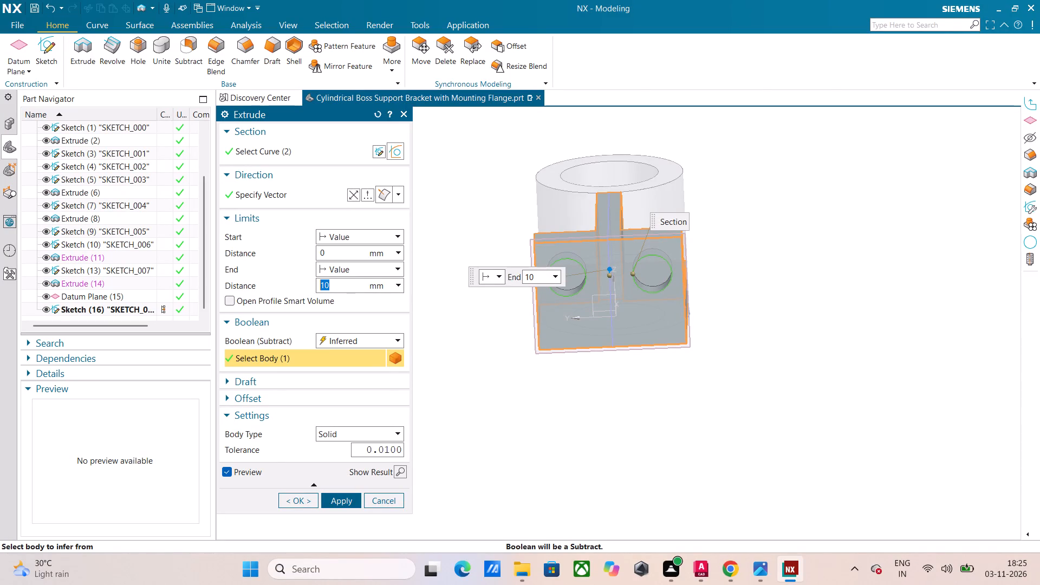
pyautogui.write('20')
pyautogui.press('Return')
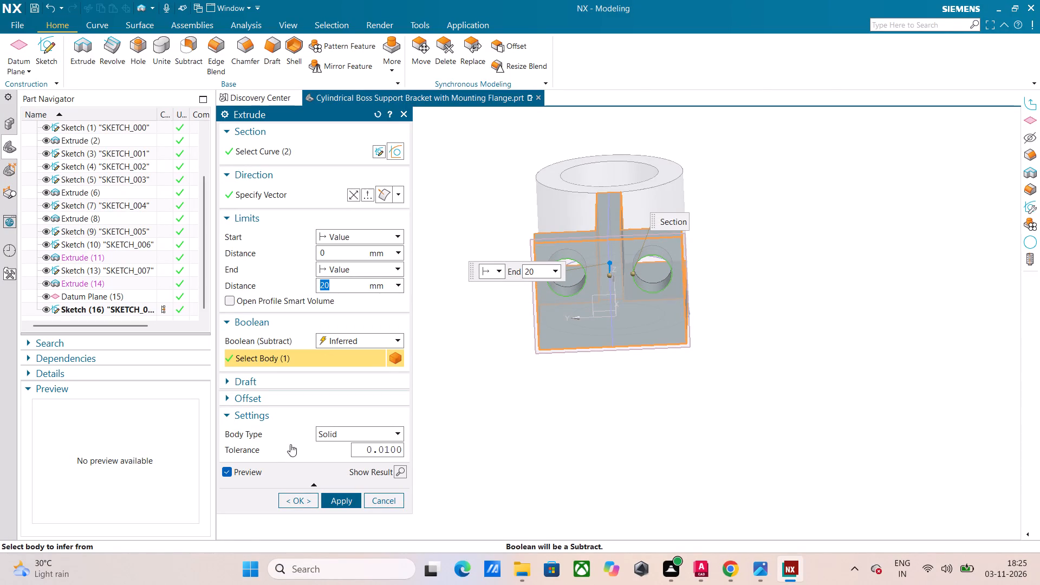
pyautogui.click(336, 501)
pyautogui.moveTo(716, 471); pyautogui.dragTo(639, 494, button='middle')
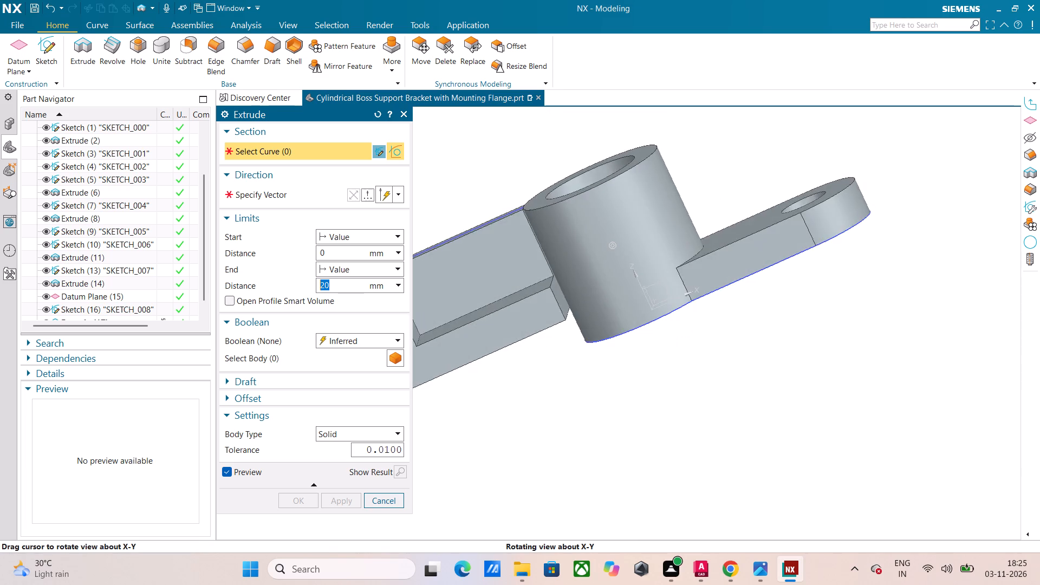
pyautogui.moveTo(639, 494); pyautogui.dragTo(668, 532, button='middle')
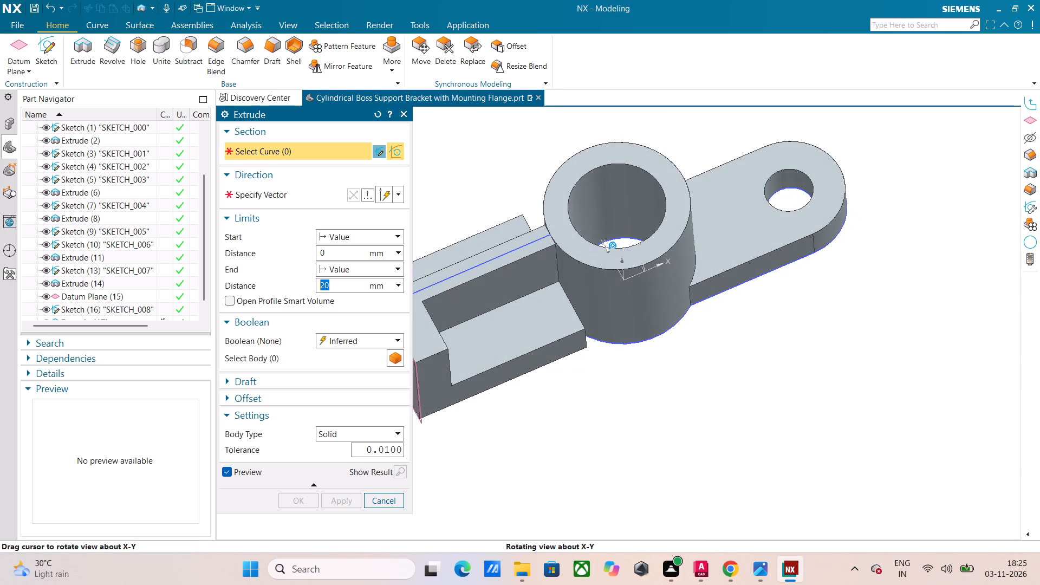
pyautogui.moveTo(668, 532); pyautogui.dragTo(660, 526, button='middle')
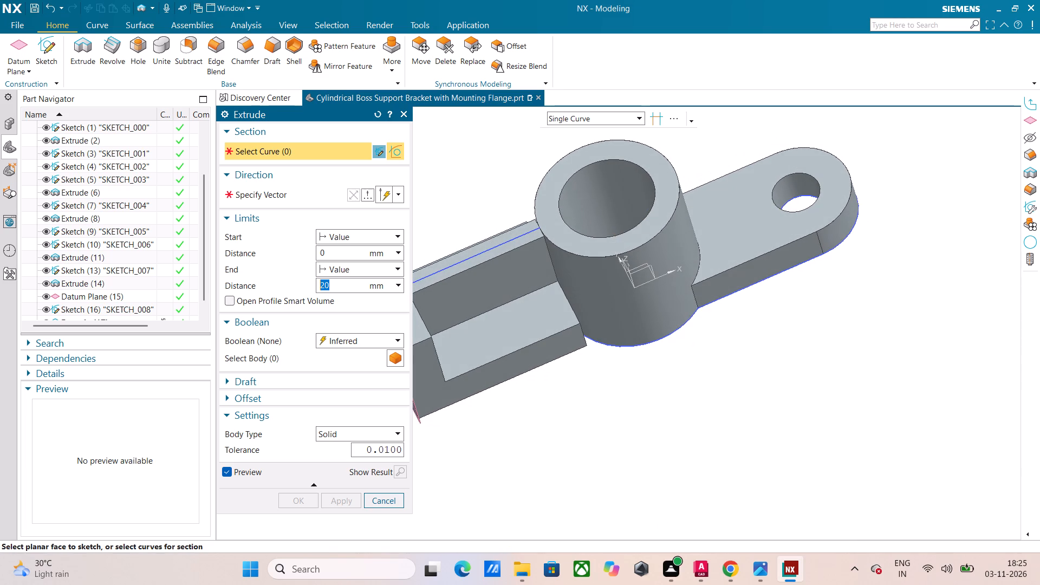
pyautogui.click(405, 116)
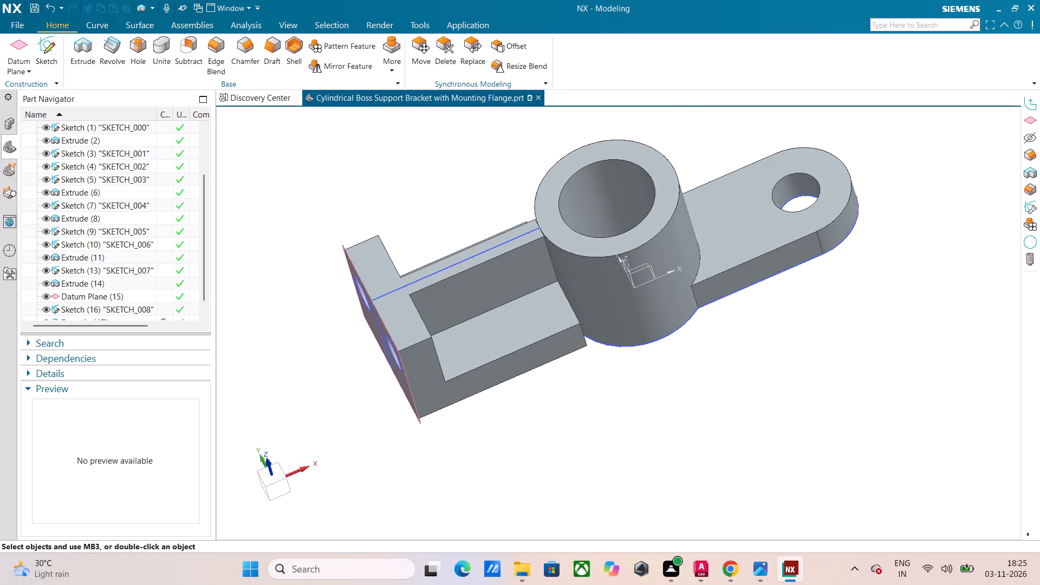
# Start a new sketch on the Front principal plane.
pyautogui.moveTo(848, 486); pyautogui.dragTo(787, 502, button='middle')
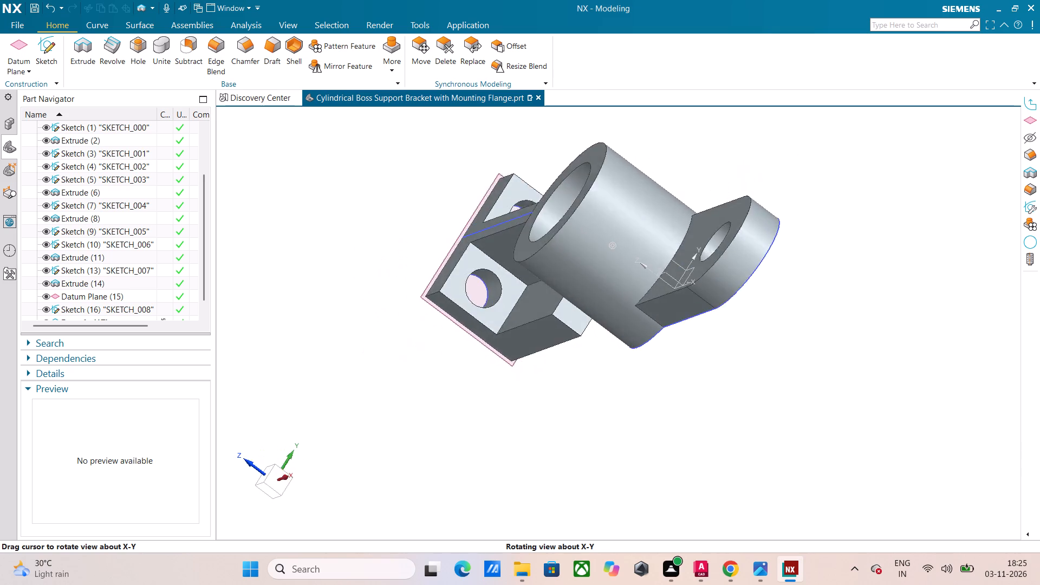
pyautogui.moveTo(787, 502); pyautogui.dragTo(799, 494, button='middle')
pyautogui.moveTo(808, 460); pyautogui.dragTo(838, 442, button='middle')
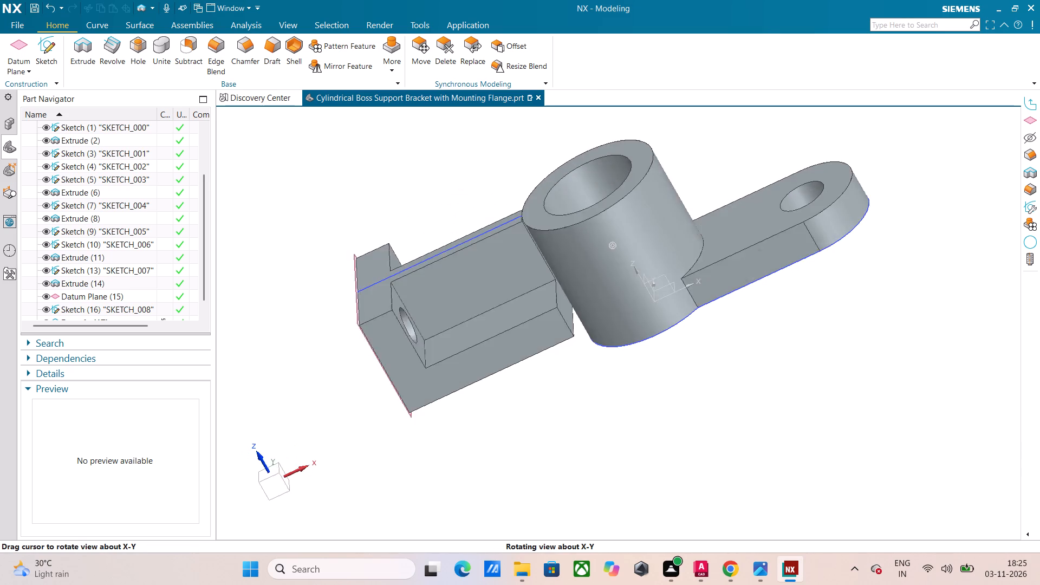
pyautogui.moveTo(838, 442); pyautogui.dragTo(824, 446, button='middle')
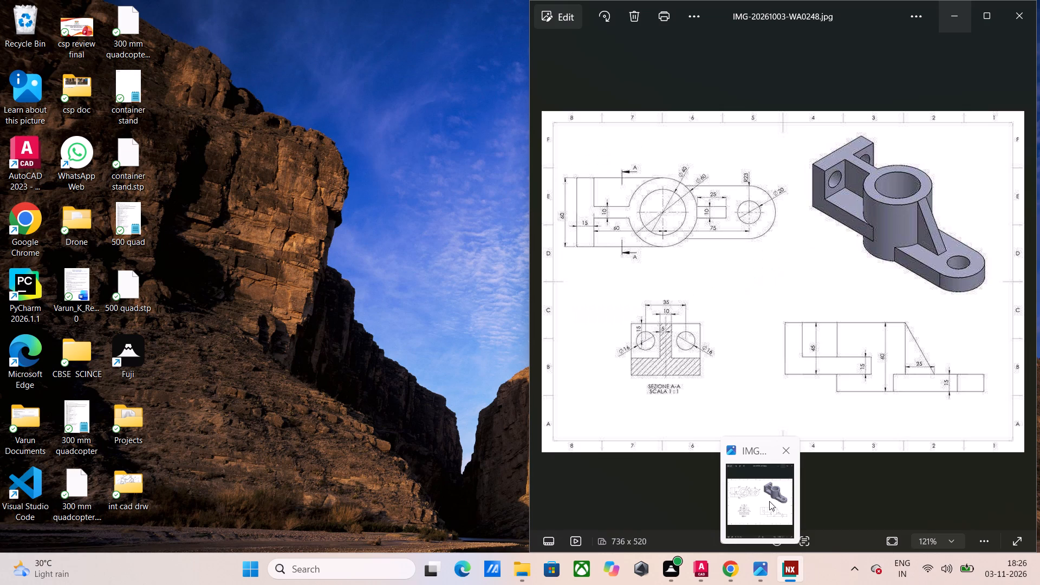
pyautogui.click(54, 63)
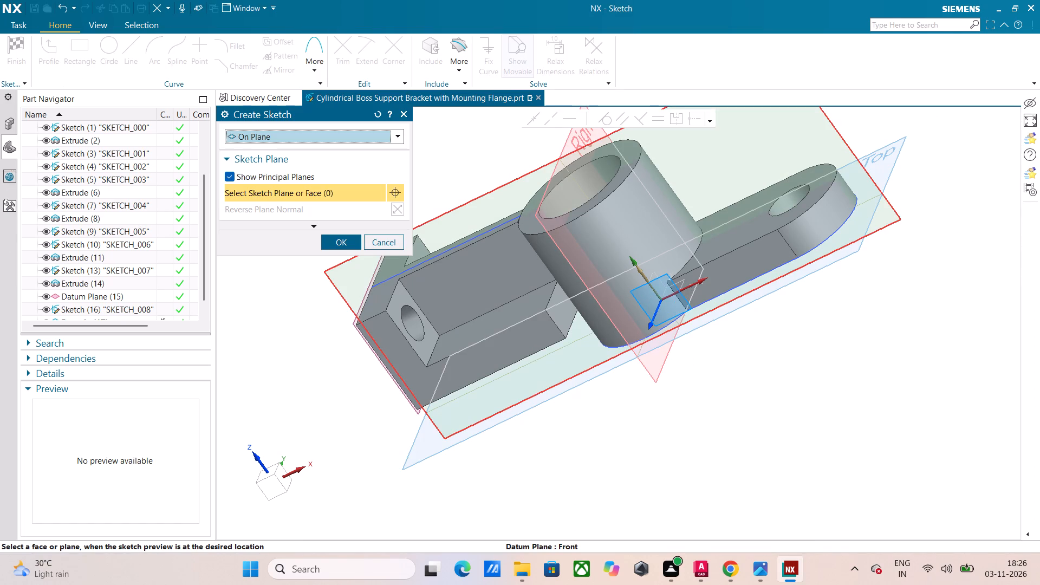
pyautogui.click(831, 127)
pyautogui.click(326, 243)
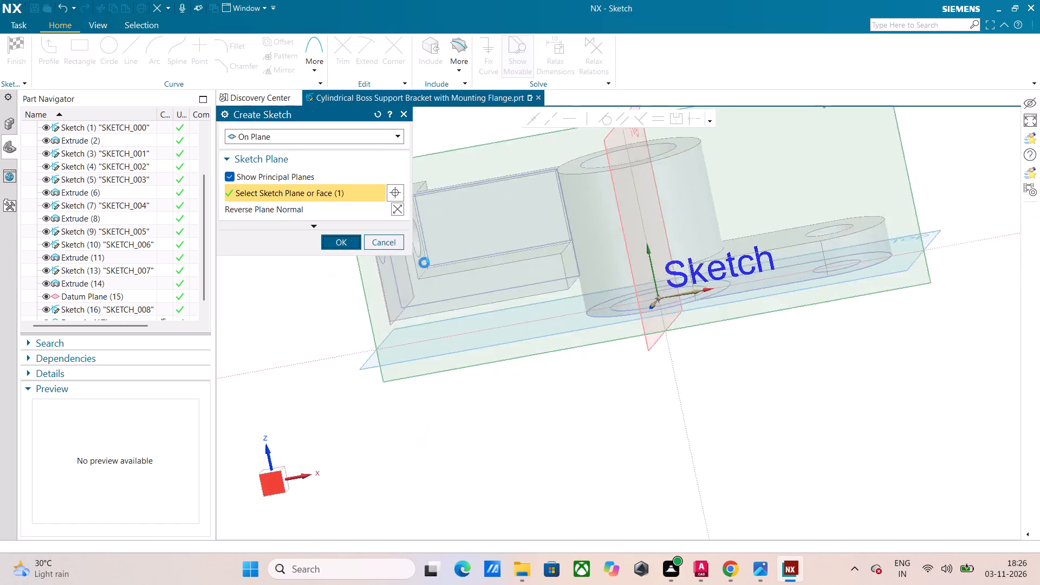
pyautogui.scroll(1, 734, 244)
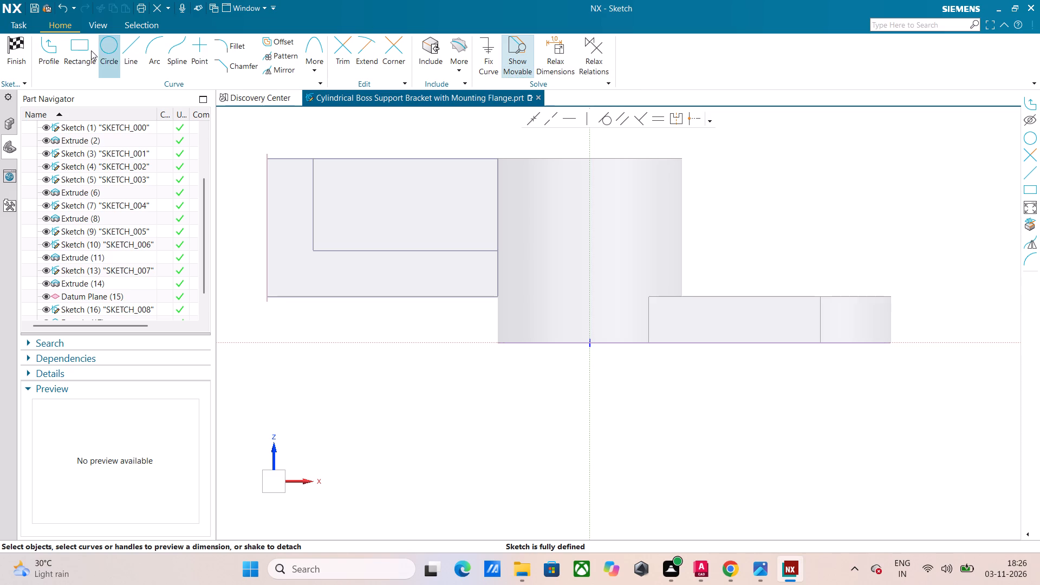
# Draw a 25 mm horizontal locating line outward from point 30, 15, where the boss meets the top of the lower arm.
pyautogui.click(53, 50)
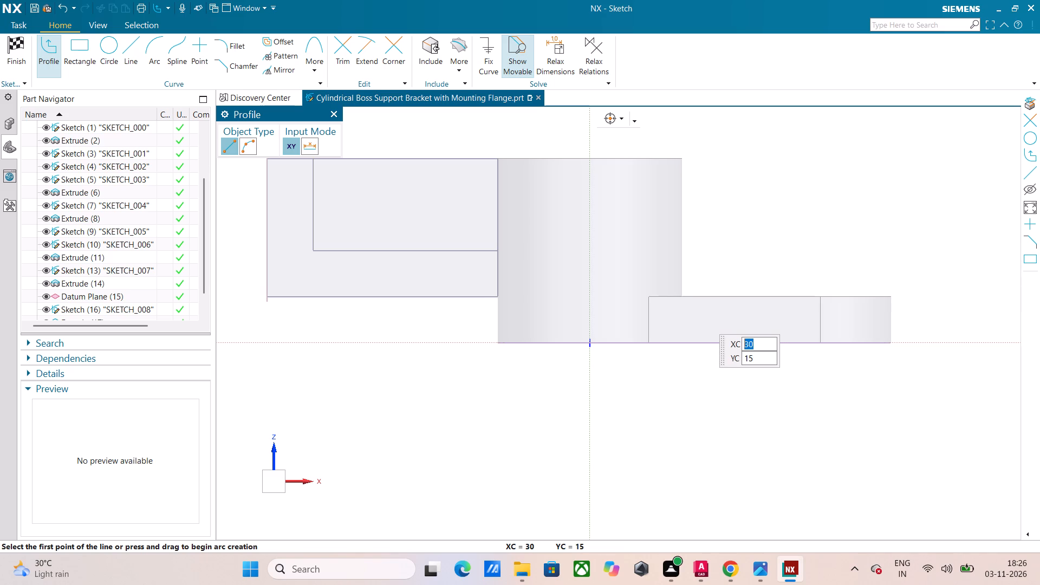
pyautogui.press('Return')
pyautogui.press('Return')
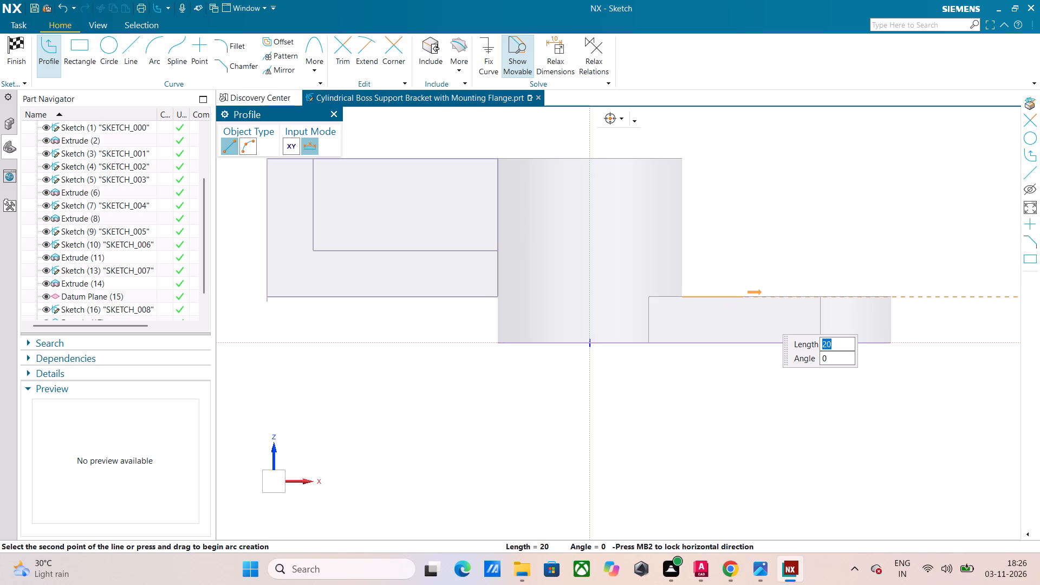
pyautogui.write('25')
pyautogui.press('Return')
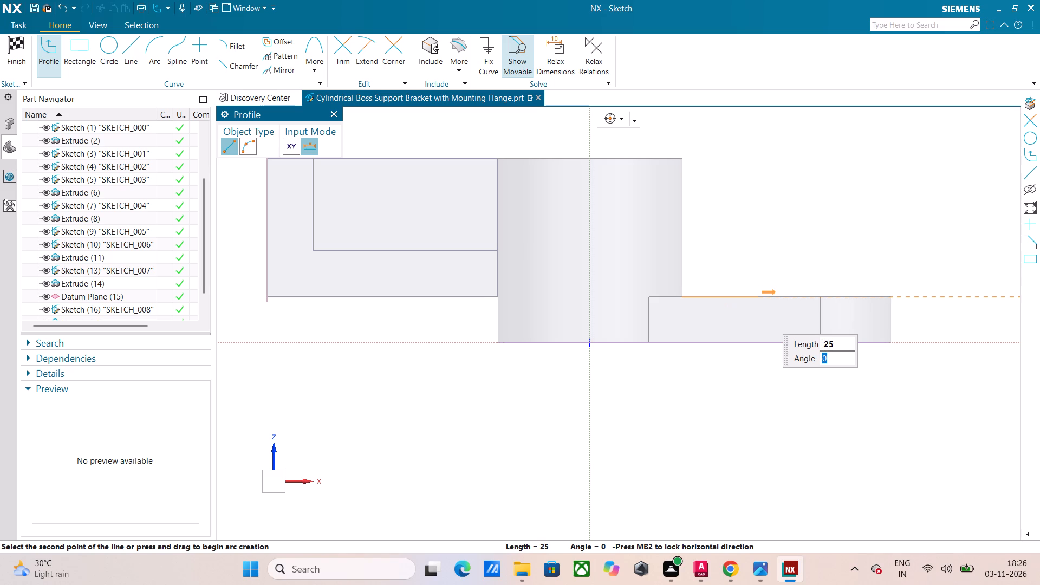
pyautogui.press('Return')
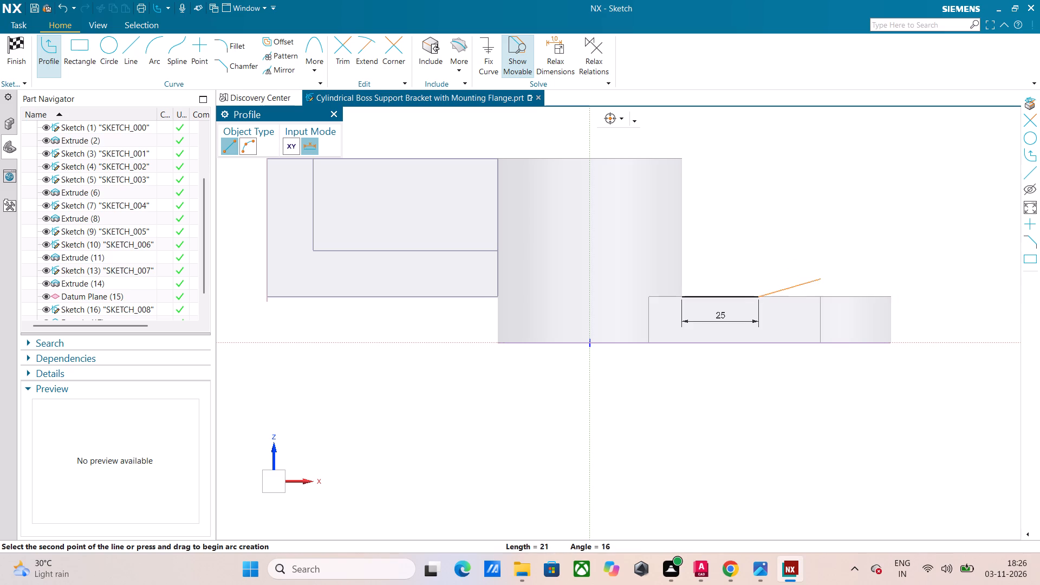
pyautogui.press('Return')
pyautogui.press('Escape')
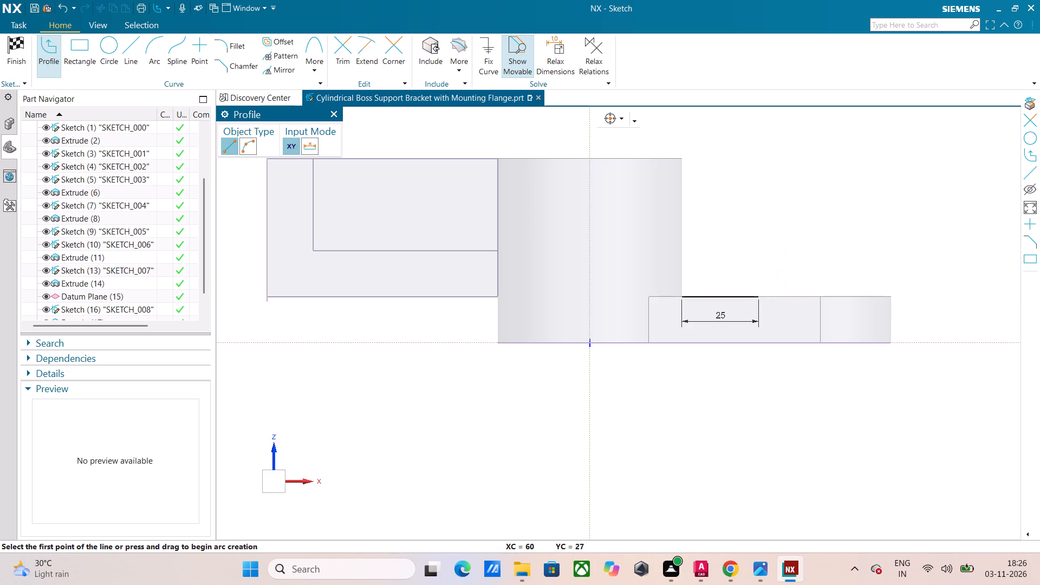
pyautogui.press('Return')
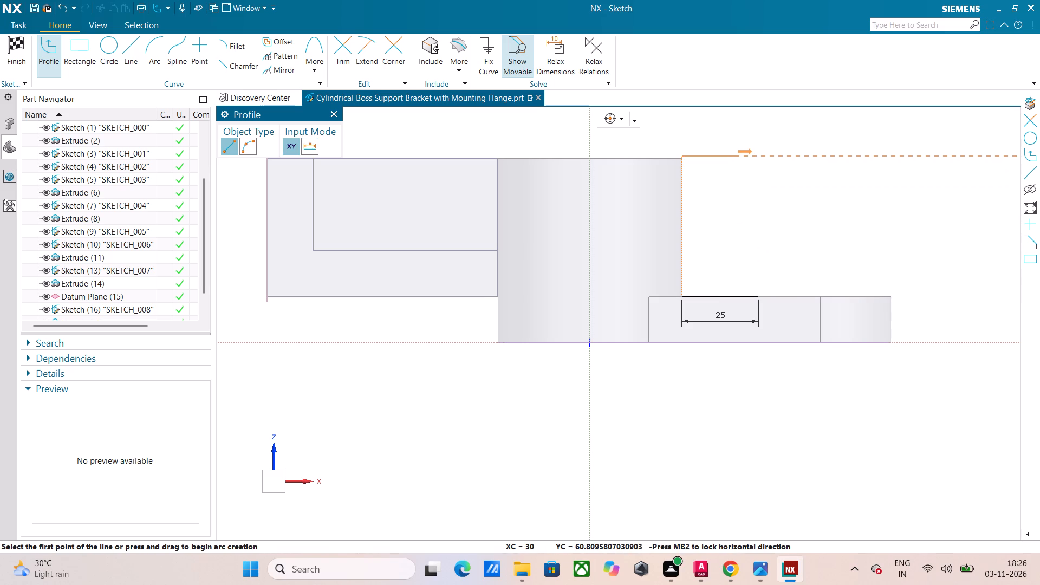
pyautogui.press('Escape')
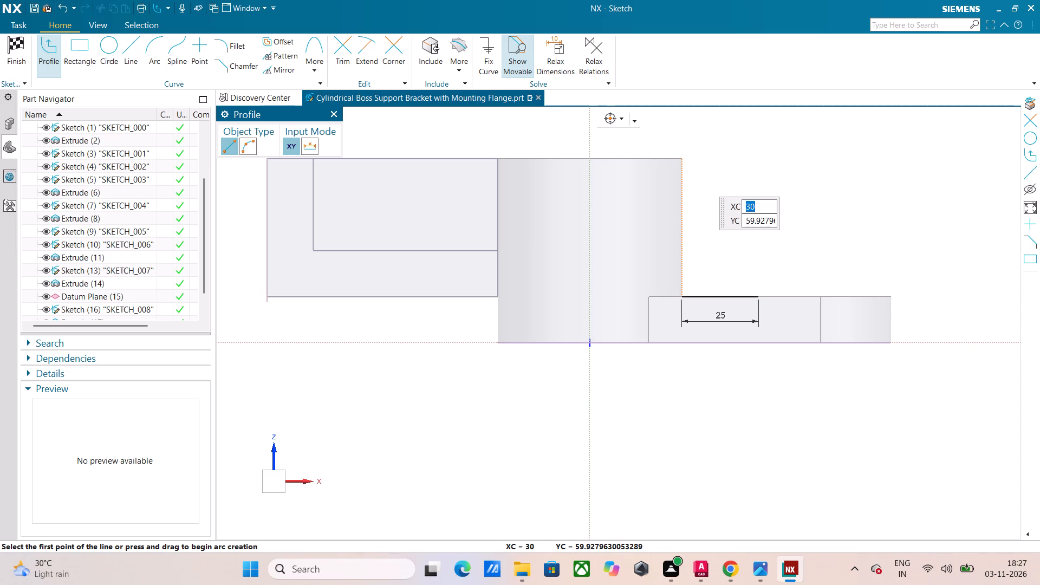
# Draw a sloped line from point 30, 60 at the boss's top edge to the outer end of the 25 mm line.
pyautogui.press('Return')
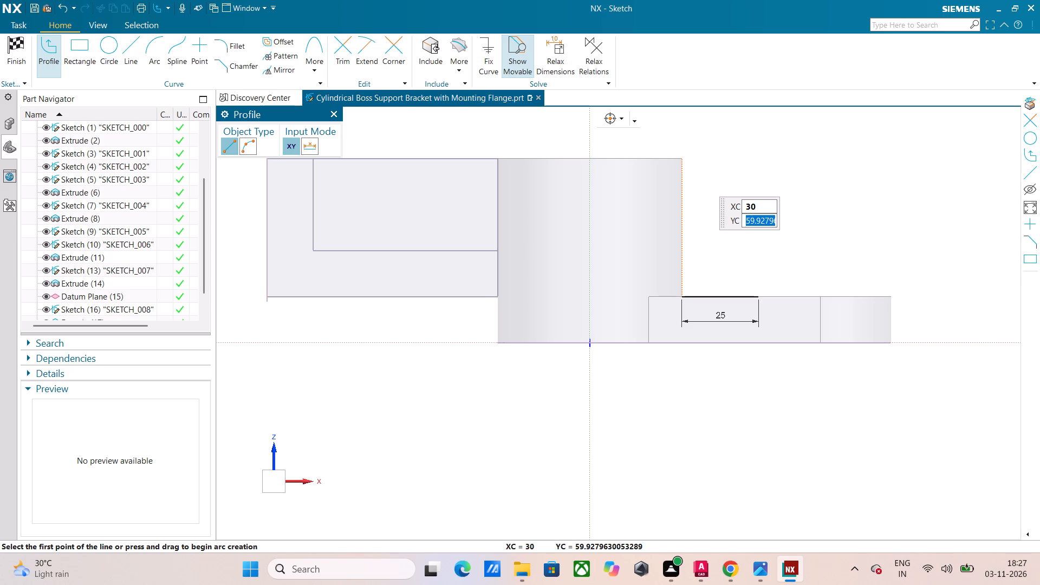
pyautogui.write('60')
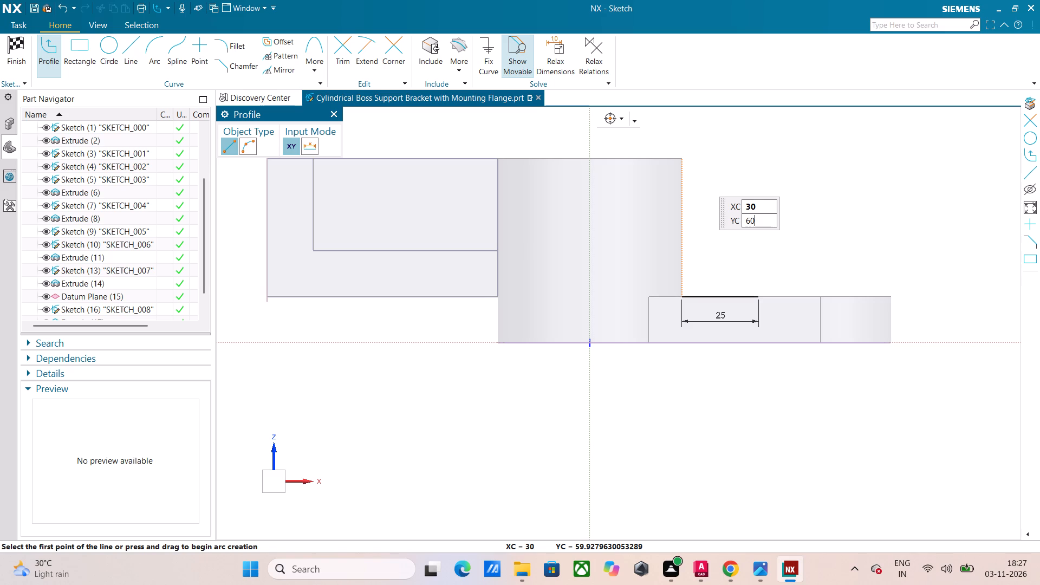
pyautogui.press('Return')
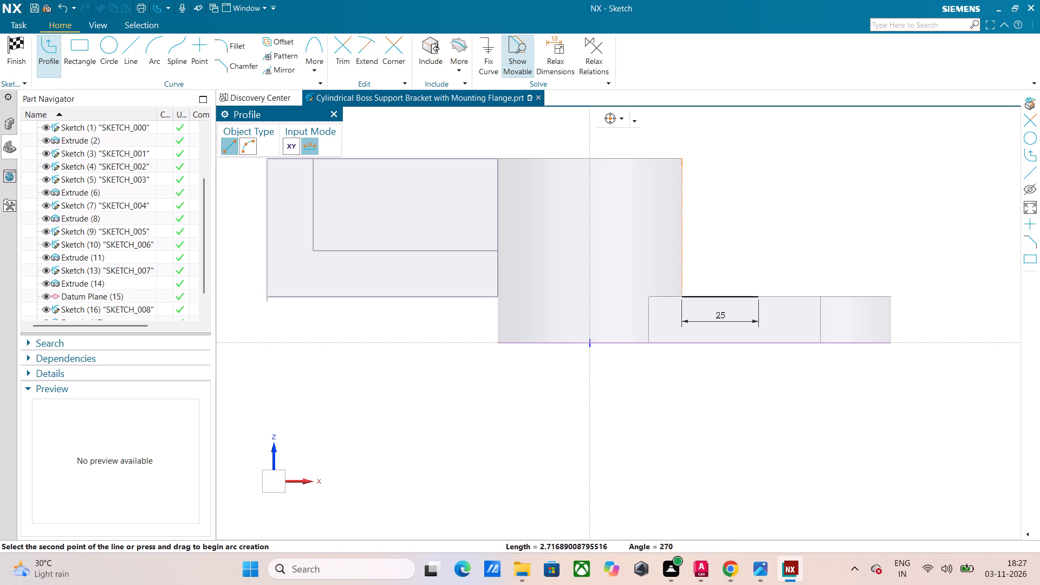
pyautogui.click(759, 297)
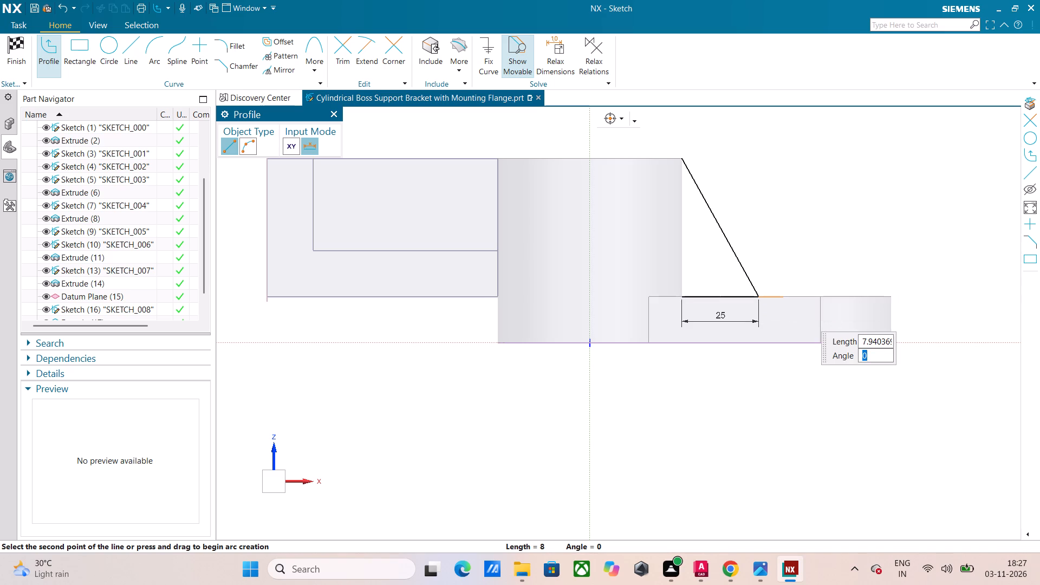
pyautogui.press('Escape')
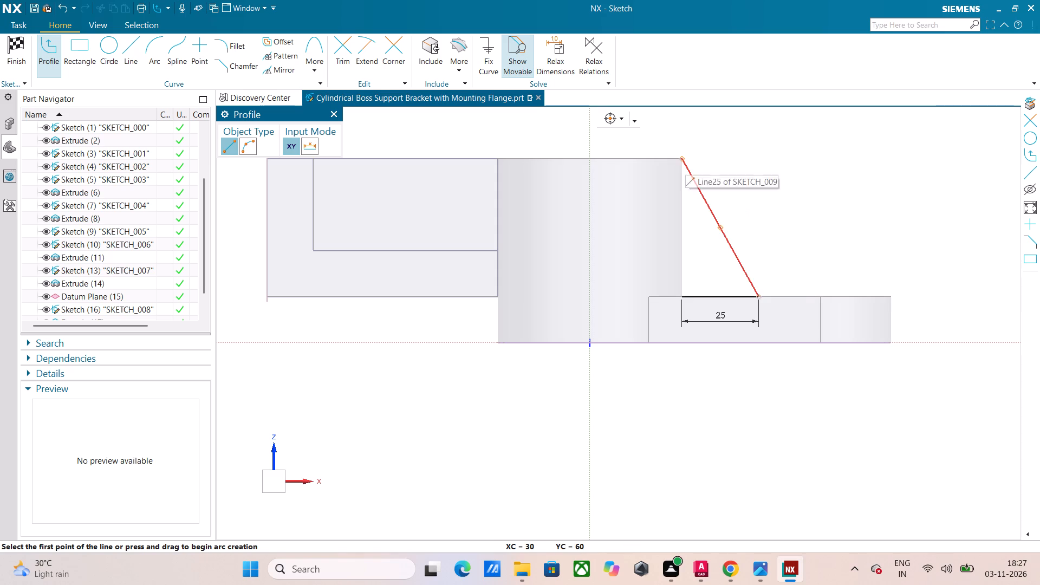
# Draw a 3.5 mm horizontal line from the sloped line's upper end inward into the boss wall.
pyautogui.scroll(3, 689, 161)
pyautogui.click(674, 156)
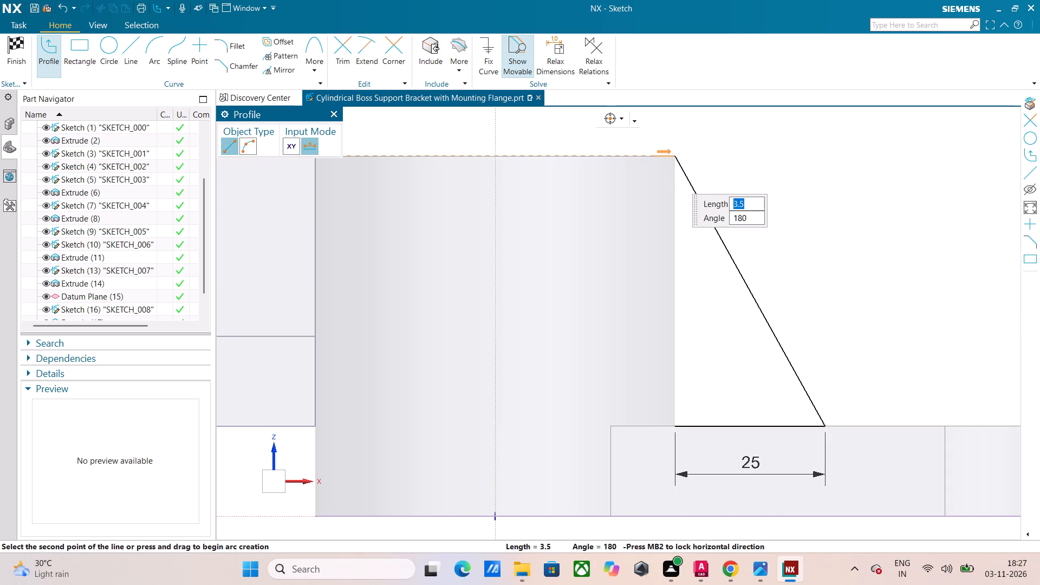
pyautogui.press('Return')
pyautogui.press('Return')
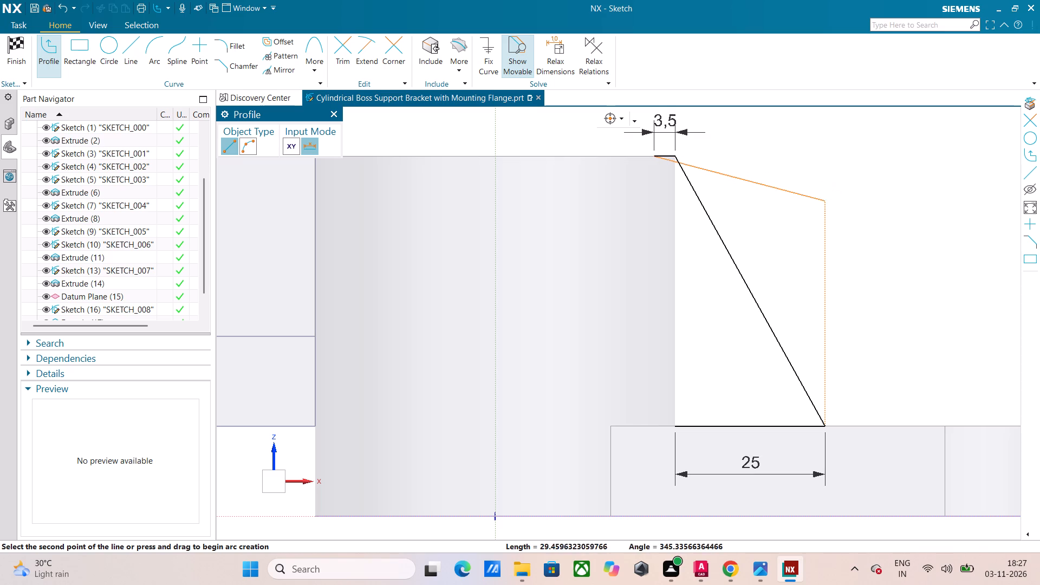
pyautogui.press('Escape')
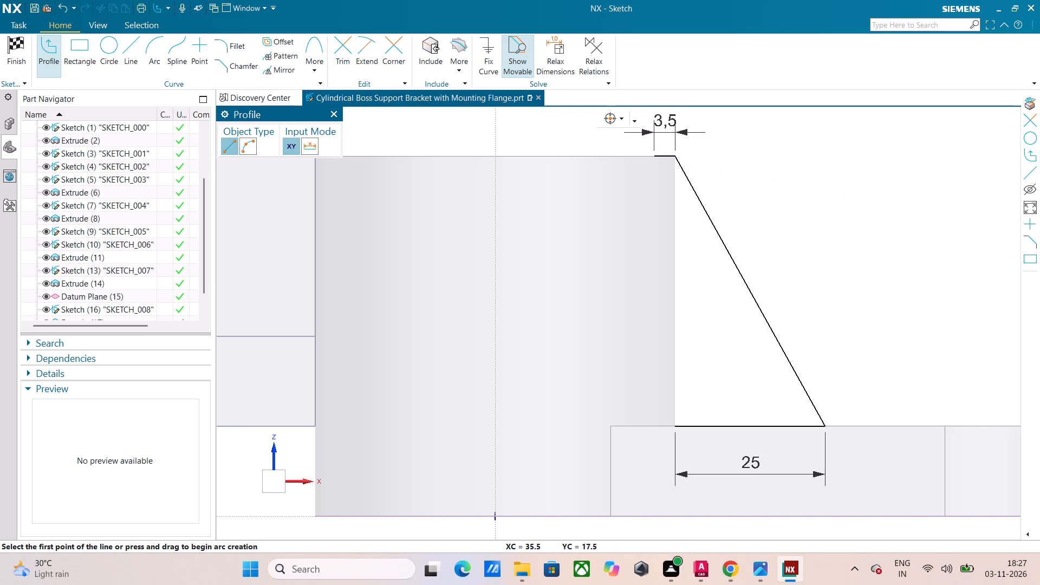
pyautogui.press('Escape')
# Delete the 25 mm locating line and finish the sketch.
pyautogui.click(708, 426)
pyautogui.press('Delete')
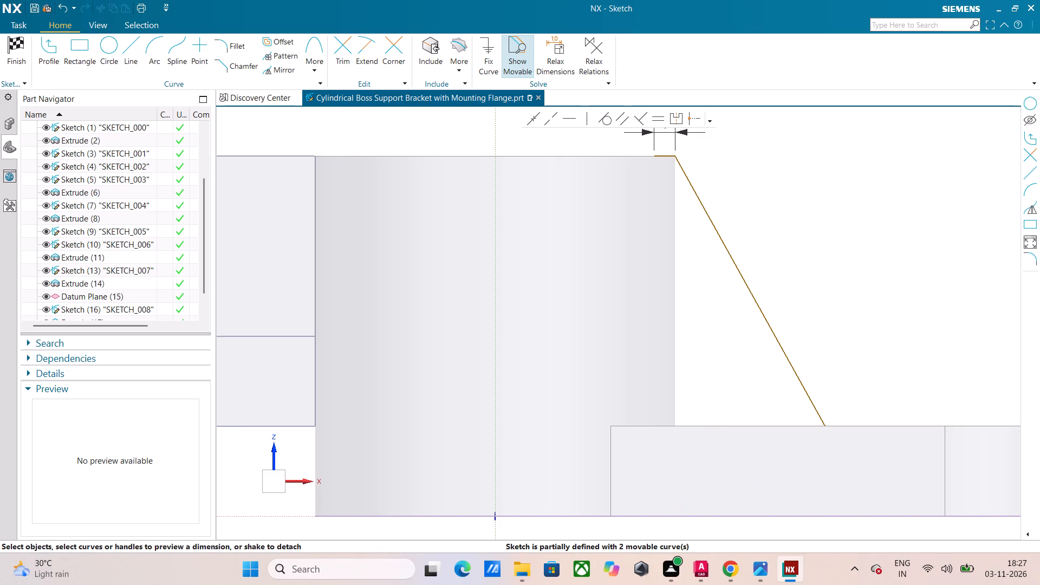
pyautogui.scroll(-3, 798, 311)
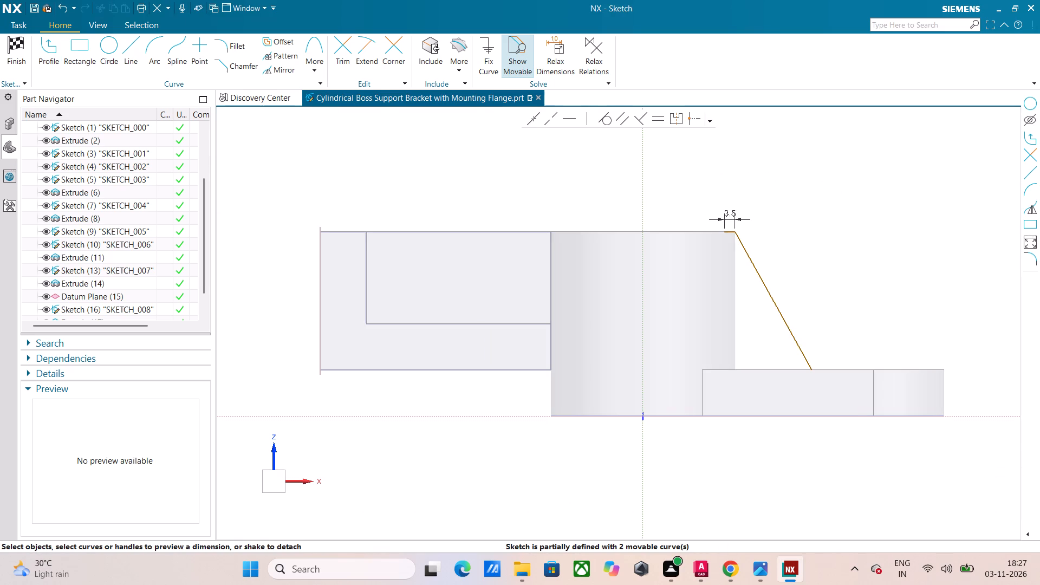
pyautogui.click(17, 41)
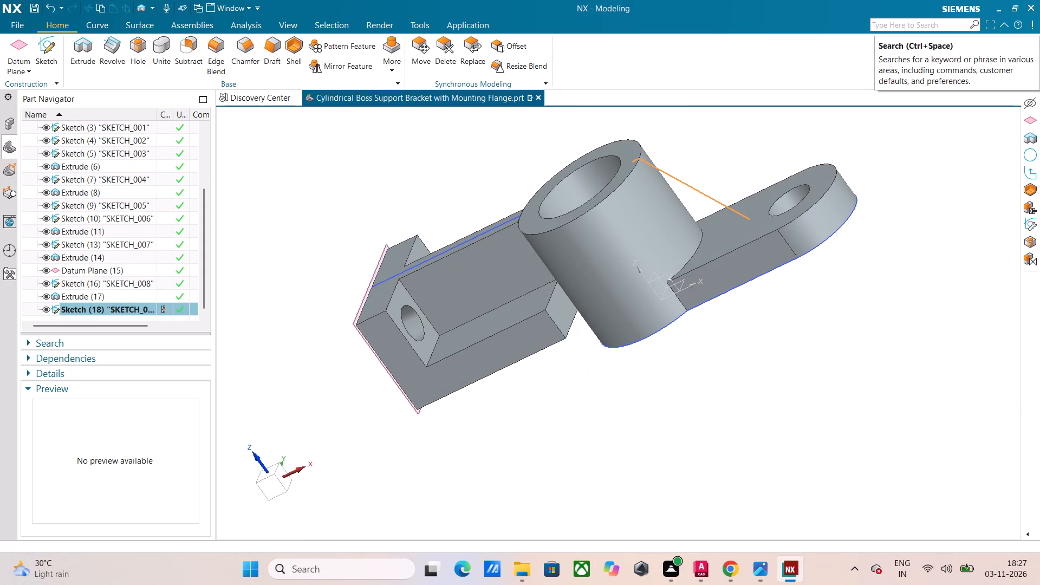
# Create a 6 mm symmetric rib parallel to the section plane from the sloped and short lines, combined with the boss and arm body.
pyautogui.click(900, 24)
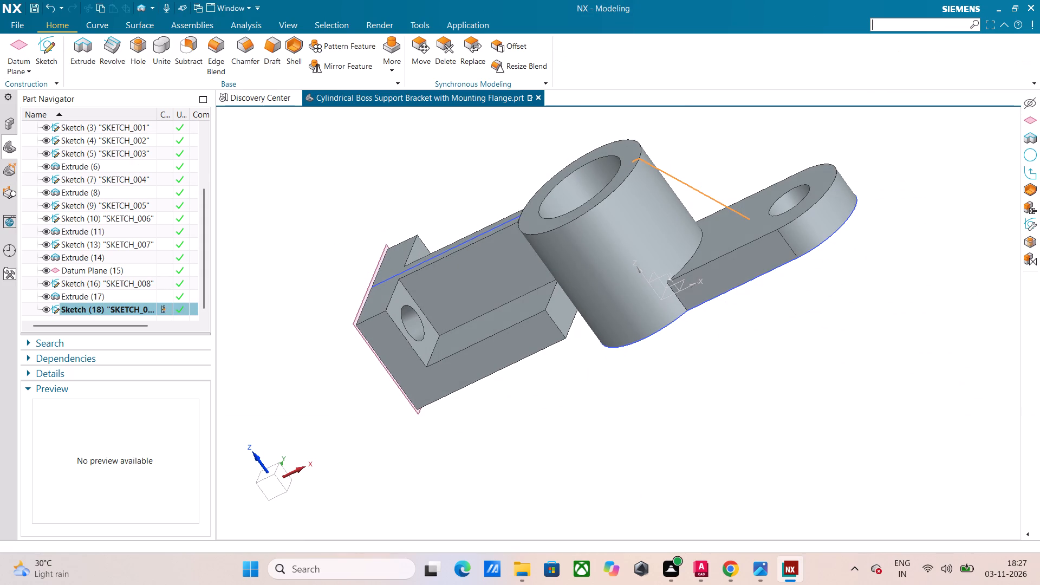
pyautogui.write('ri')
pyautogui.press('b')
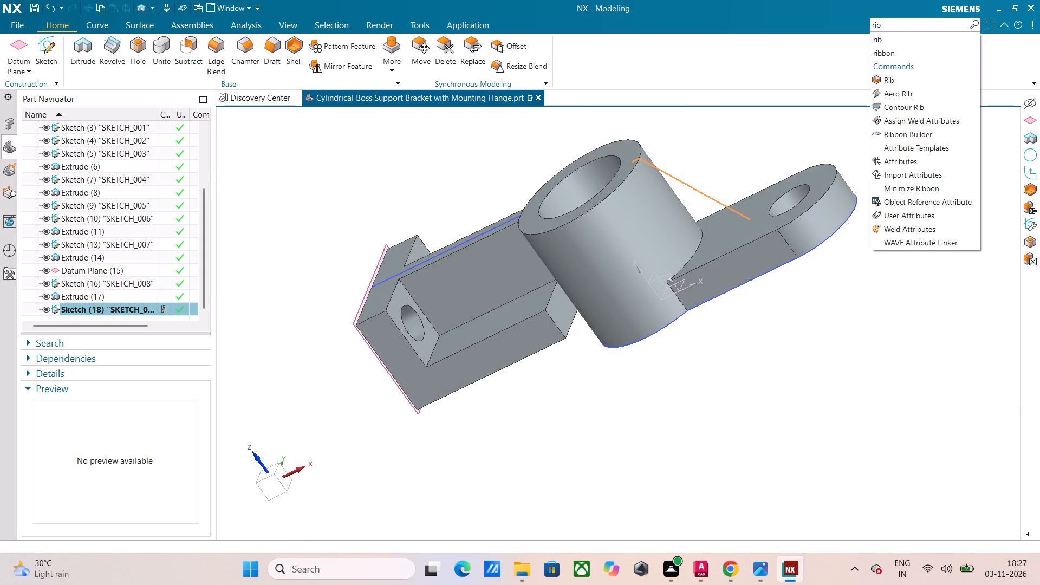
pyautogui.click(947, 81)
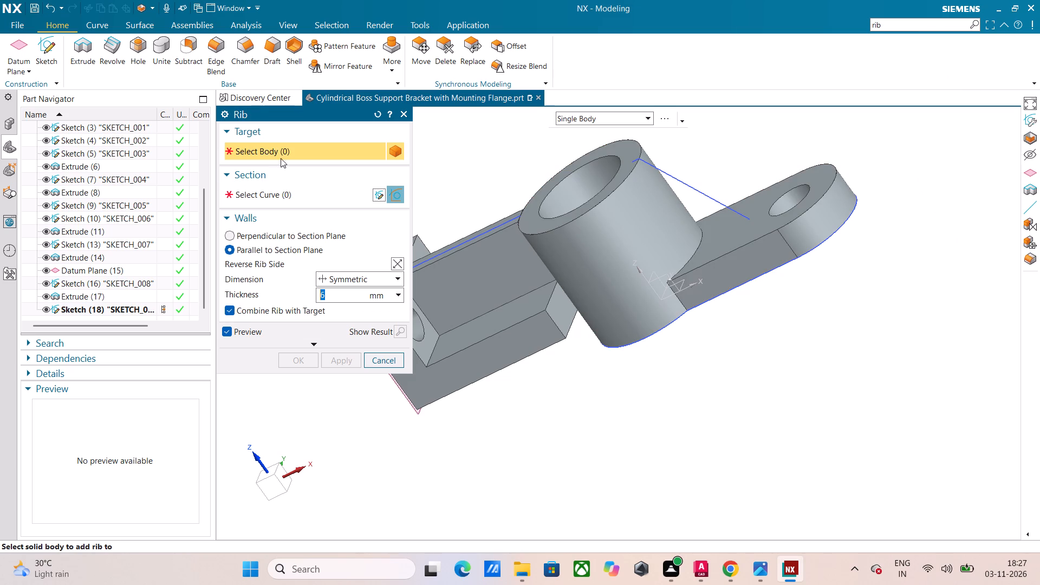
pyautogui.click(600, 248)
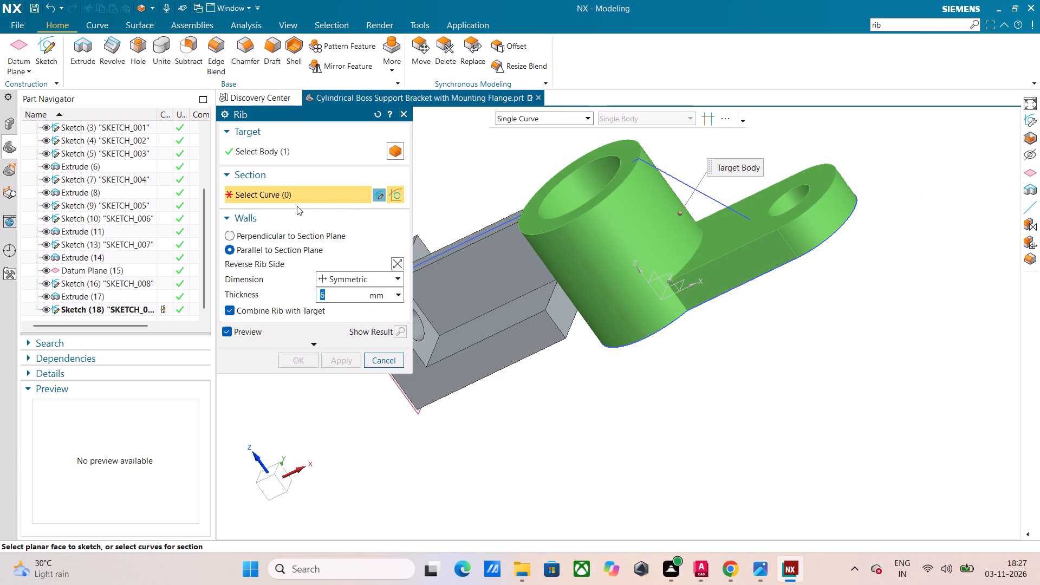
pyautogui.click(683, 183)
pyautogui.click(633, 162)
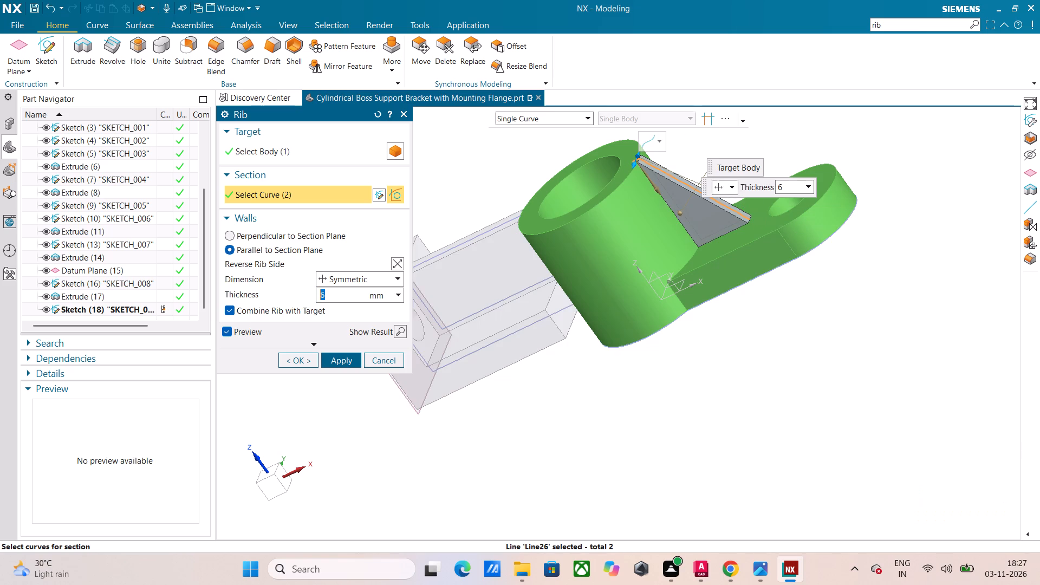
pyautogui.click(354, 364)
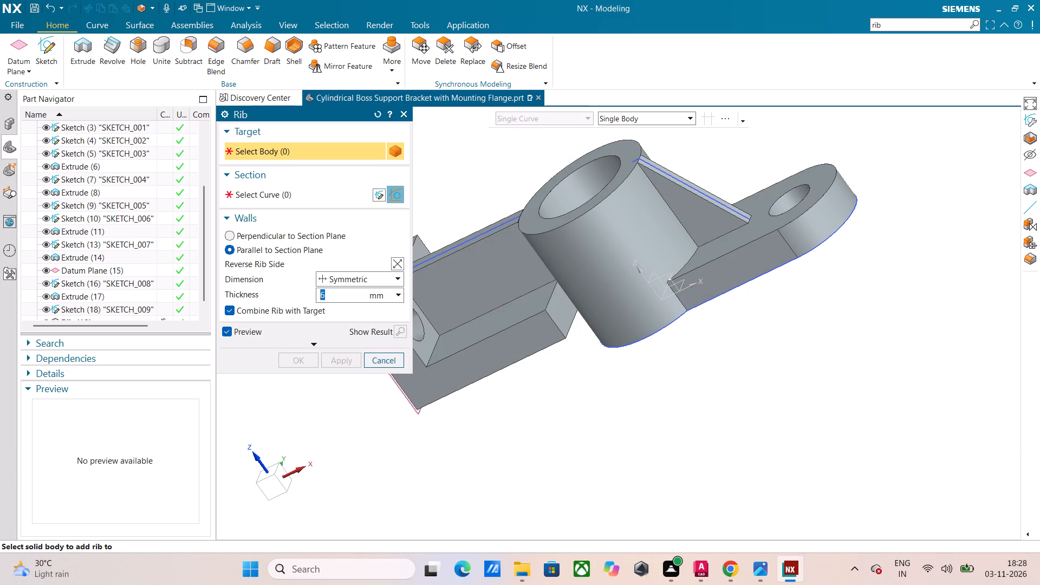
pyautogui.click(401, 114)
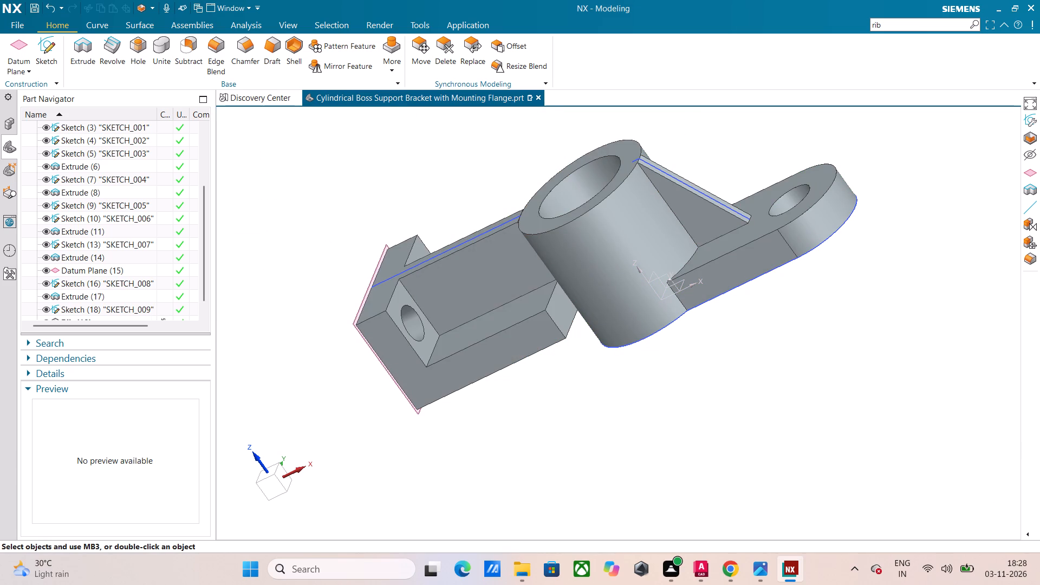